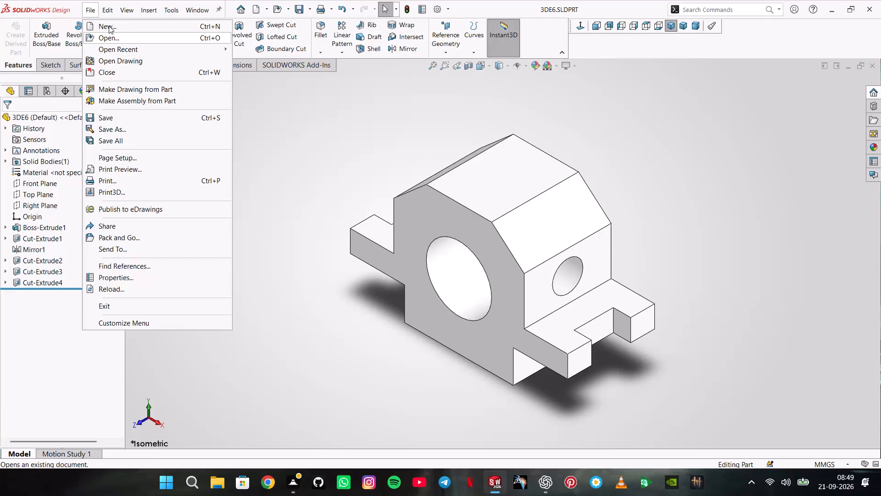
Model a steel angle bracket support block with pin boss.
Create a new part document and set its units to MMGS (millimeter, gram, second).
{"action": "left_click", "coordinate": [109, 25]}
{"action": "left_click", "coordinate": [378, 364]}
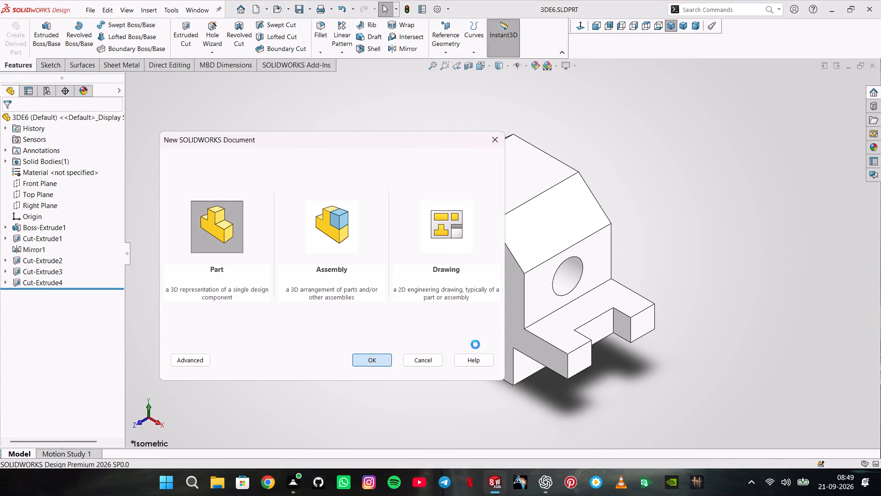
{"action": "left_click", "coordinate": [823, 463]}
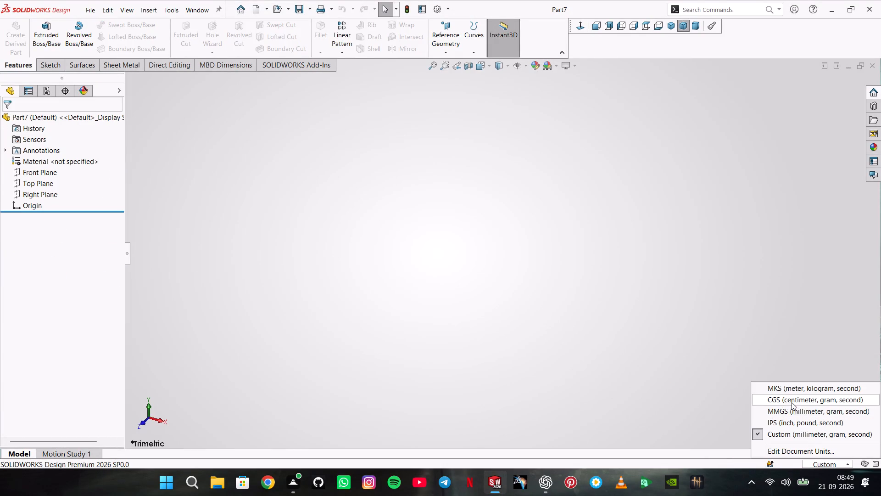
{"action": "left_click", "coordinate": [797, 409]}
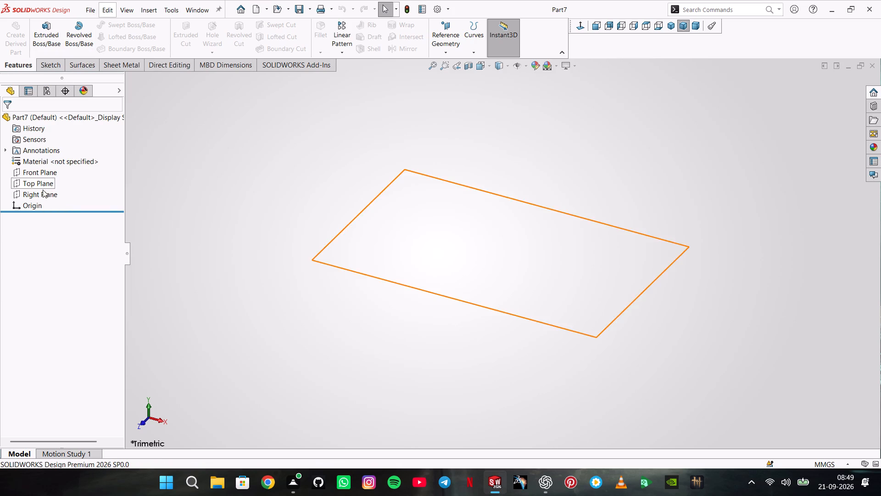
Start a sketch on the Front Plane and draw a center rectangle about 184 by 151 mm, centred on the origin.
{"action": "left_click", "coordinate": [51, 170]}
{"action": "left_click", "coordinate": [61, 155]}
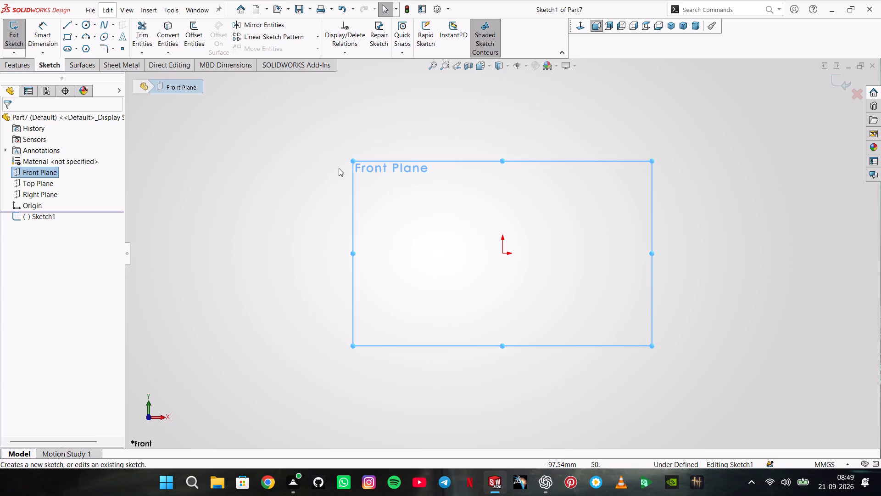
{"action": "left_click", "coordinate": [74, 38]}
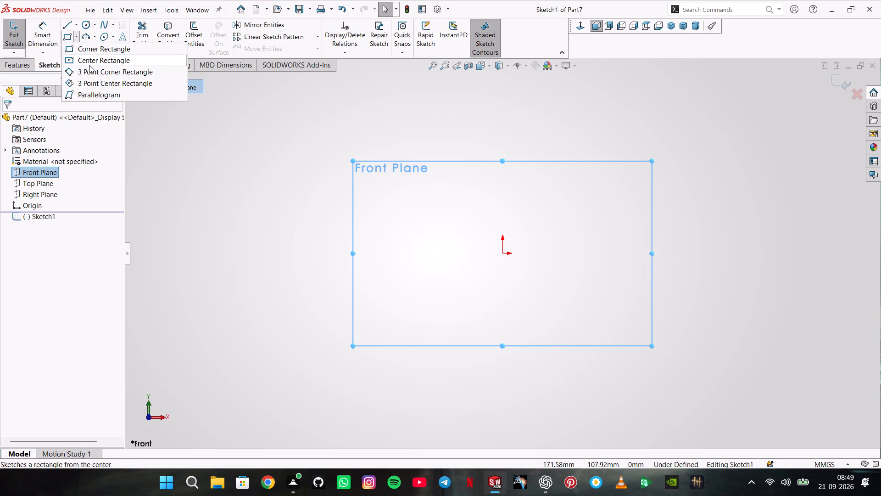
{"action": "left_click", "coordinate": [89, 65]}
{"action": "left_click", "coordinate": [502, 250]}
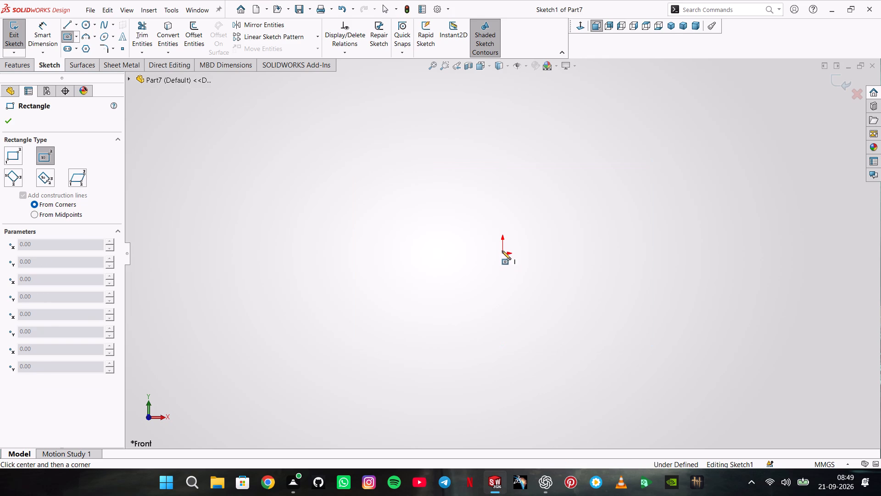
{"action": "key", "text": "Escape"}
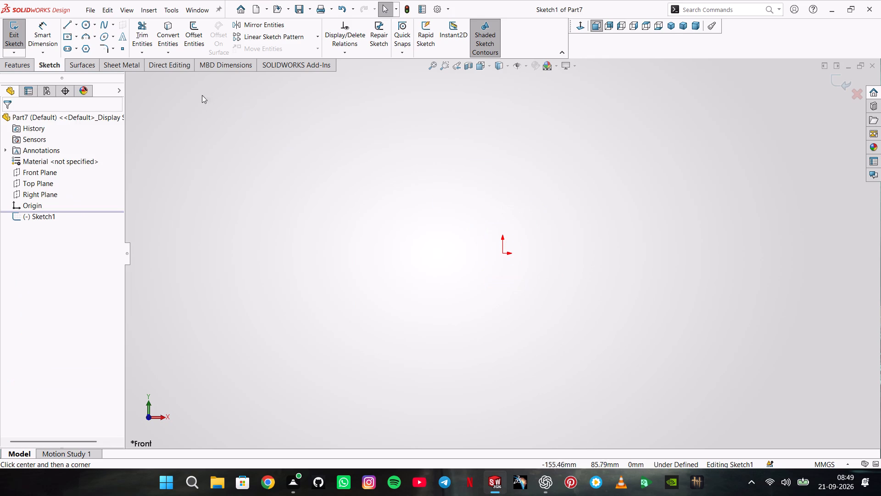
{"action": "left_click", "coordinate": [72, 37]}
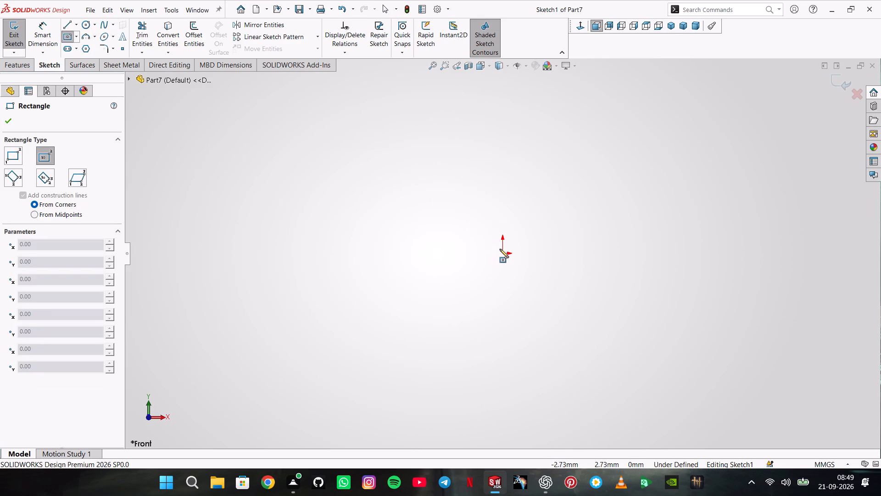
{"action": "left_click", "coordinate": [502, 253]}
{"action": "left_click", "coordinate": [657, 381]}
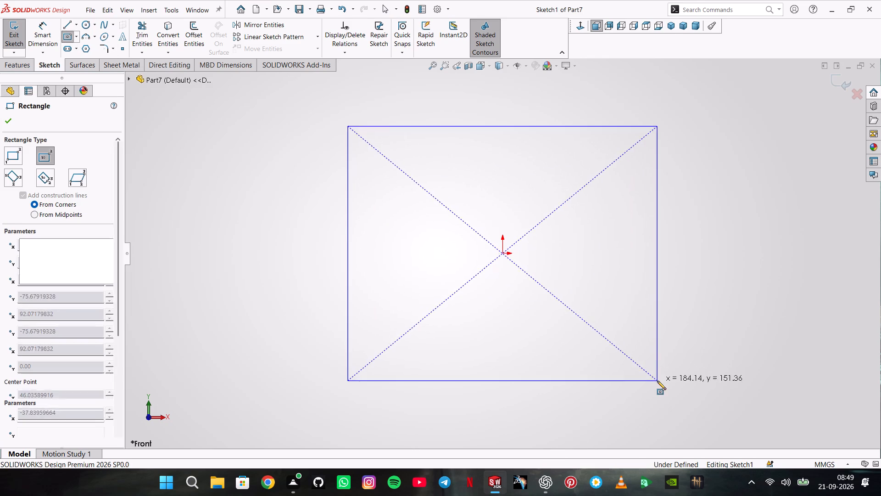
Dimension the rectangle with a width of 8 mm and a height of 5 mm.
{"action": "left_click", "coordinate": [45, 40]}
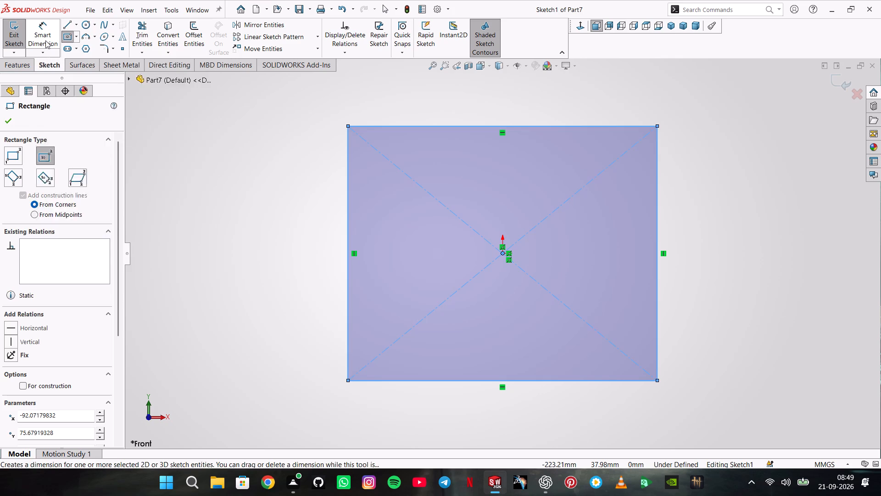
{"action": "left_click", "coordinate": [460, 125]}
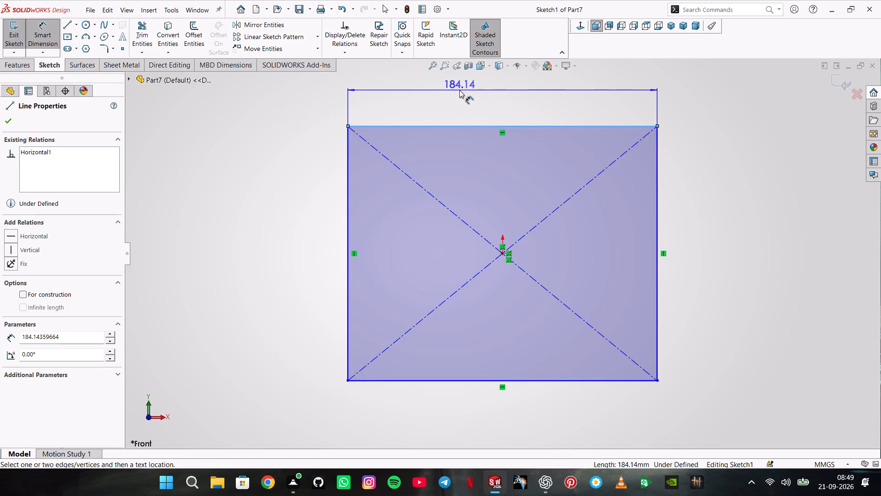
{"action": "left_click", "coordinate": [459, 90]}
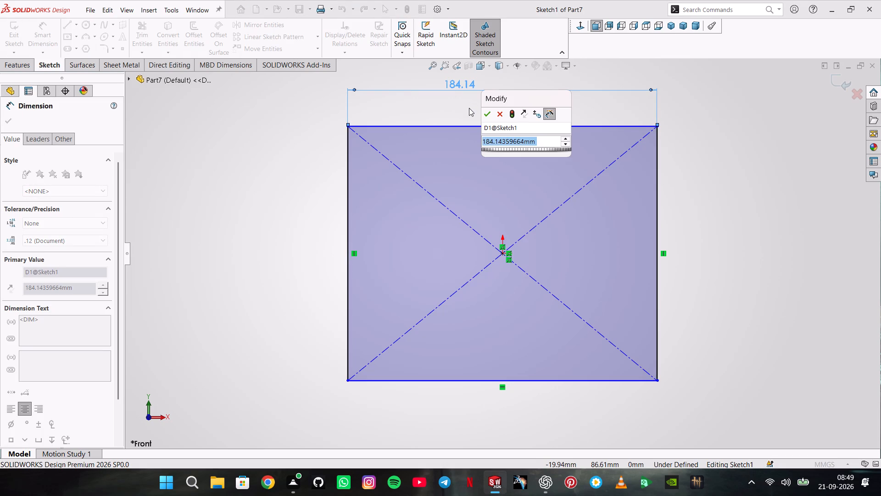
{"action": "key", "text": "8"}
{"action": "key", "text": "Return"}
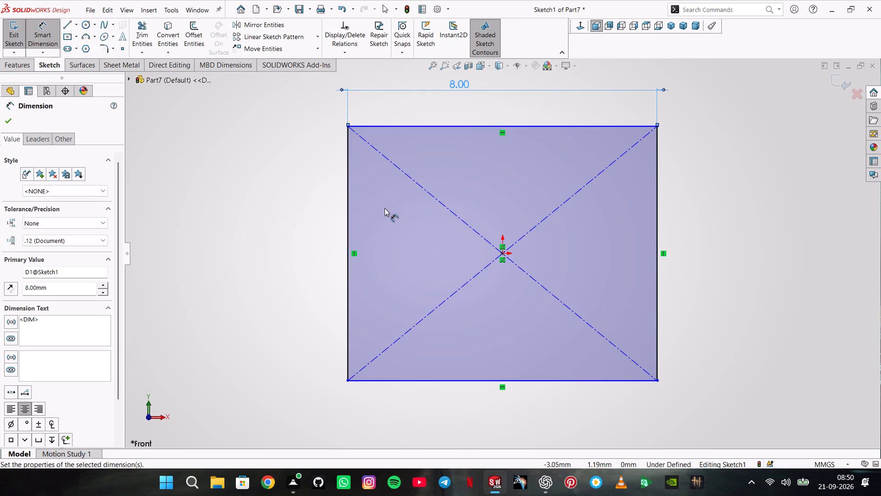
{"action": "left_click", "coordinate": [350, 197]}
{"action": "left_click", "coordinate": [288, 184]}
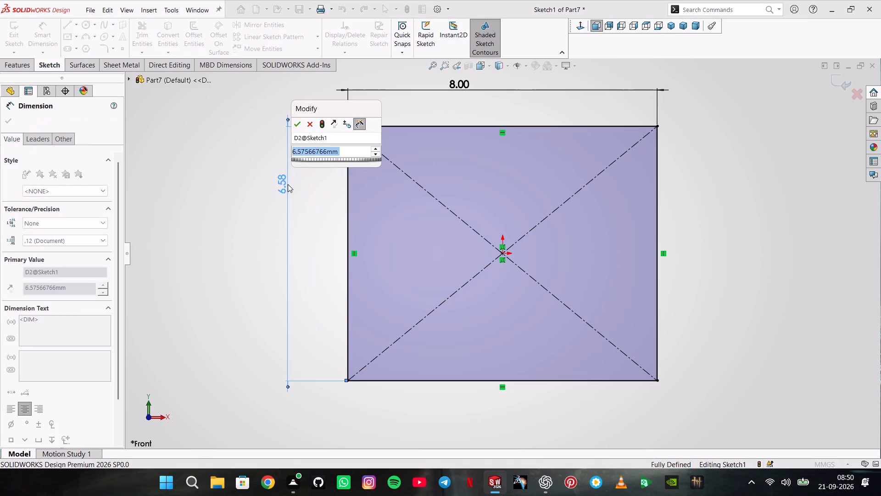
{"action": "key", "text": "5"}
{"action": "key", "text": "Return"}
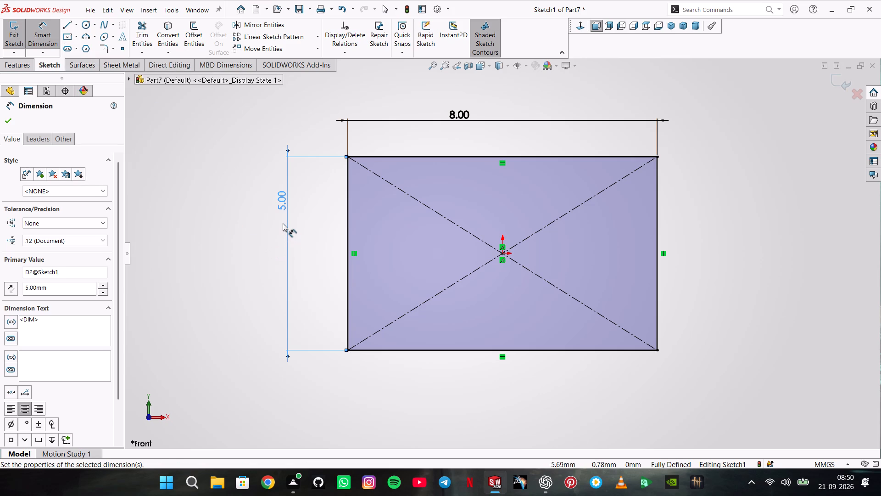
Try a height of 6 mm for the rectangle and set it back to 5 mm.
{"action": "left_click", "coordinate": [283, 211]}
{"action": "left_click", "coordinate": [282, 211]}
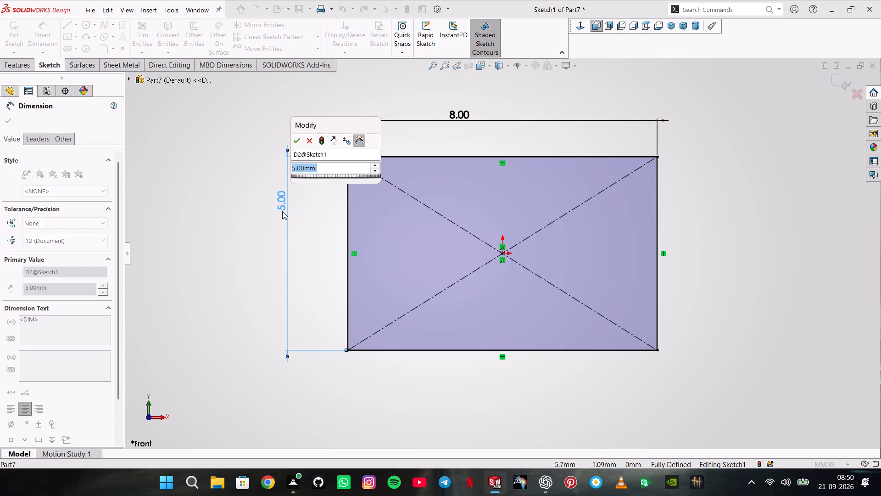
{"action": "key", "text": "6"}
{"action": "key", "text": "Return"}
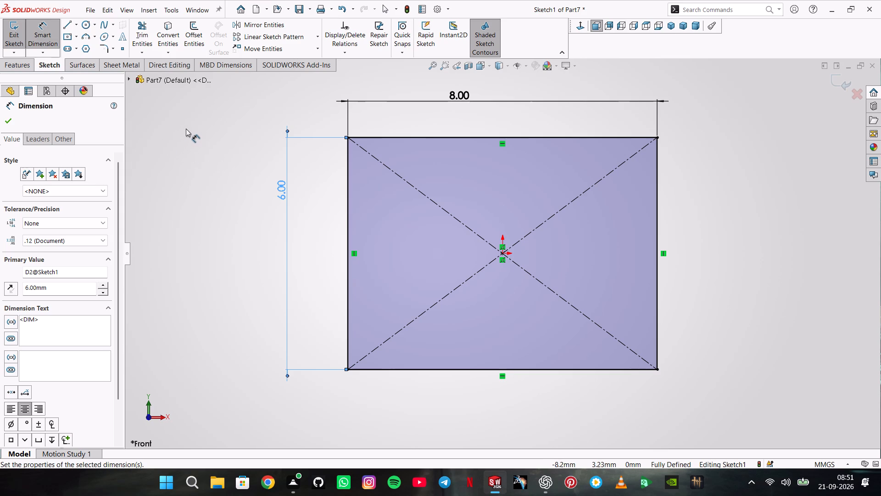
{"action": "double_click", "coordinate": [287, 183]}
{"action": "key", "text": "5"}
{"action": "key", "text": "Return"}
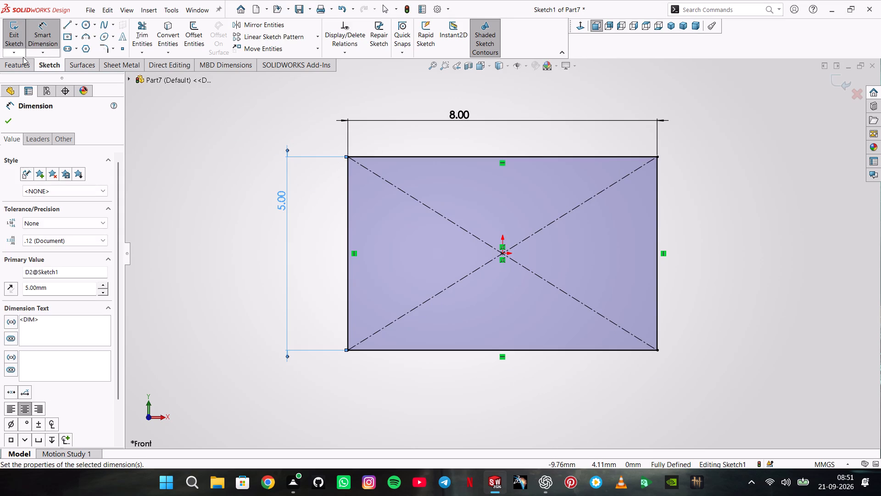
Add 1.5 mm sketch fillets to the two upper corners of the rectangle.
{"action": "left_click", "coordinate": [23, 62]}
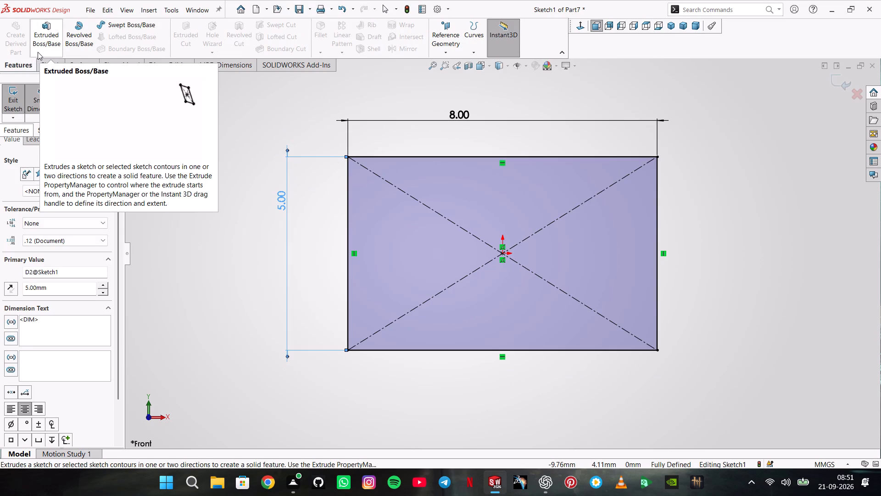
{"action": "left_click", "coordinate": [52, 61]}
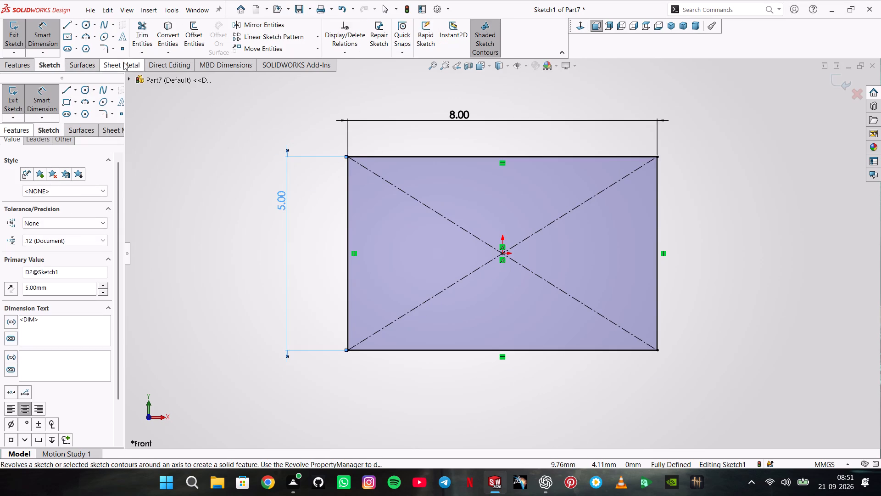
{"action": "left_click", "coordinate": [105, 50]}
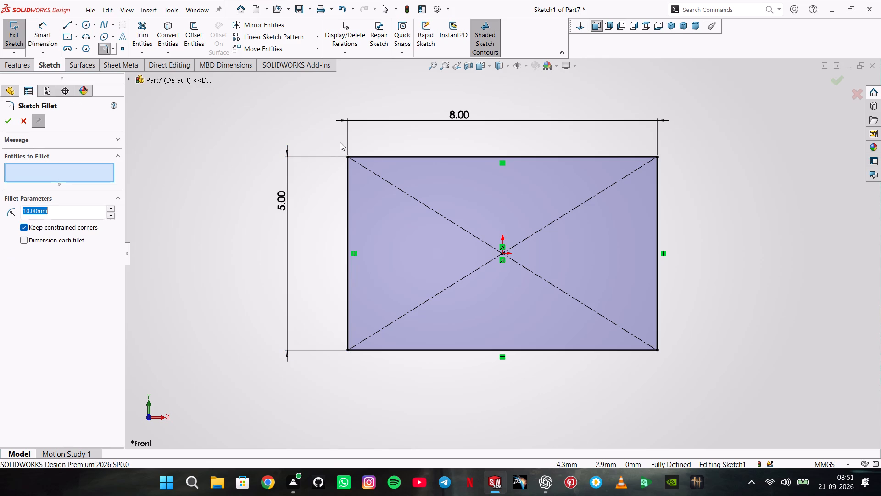
{"action": "left_click", "coordinate": [383, 158]}
{"action": "left_click", "coordinate": [348, 172]}
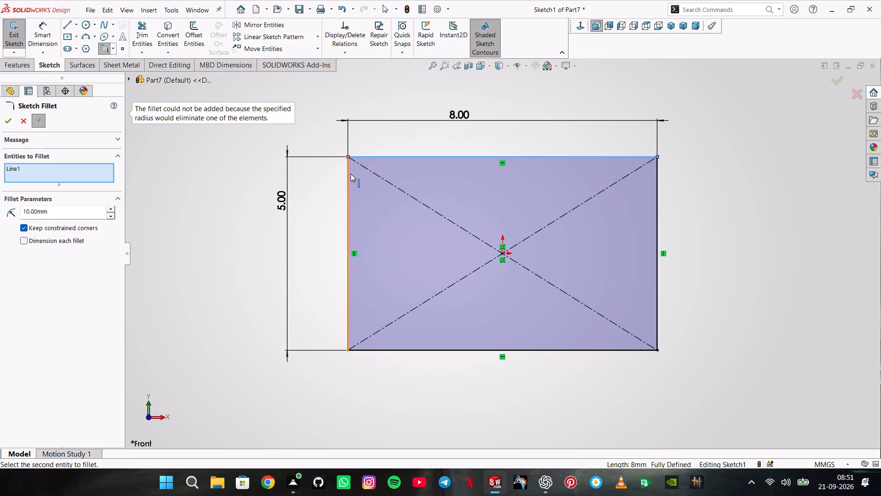
{"action": "double_click", "coordinate": [95, 214]}
{"action": "type", "text": "1.5"}
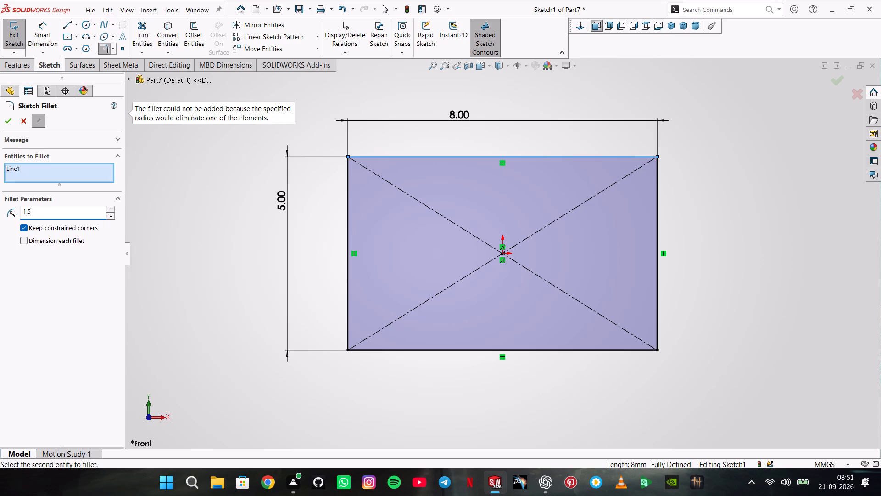
{"action": "key", "text": "Return"}
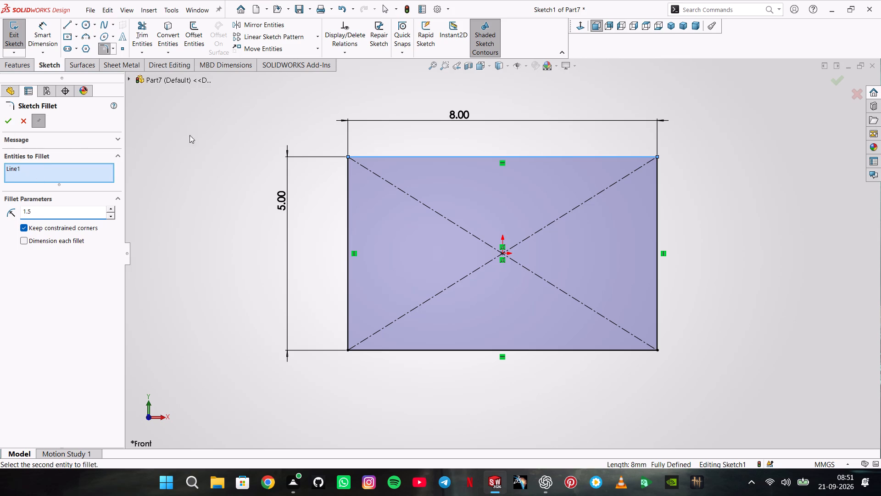
{"action": "left_click", "coordinate": [348, 186]}
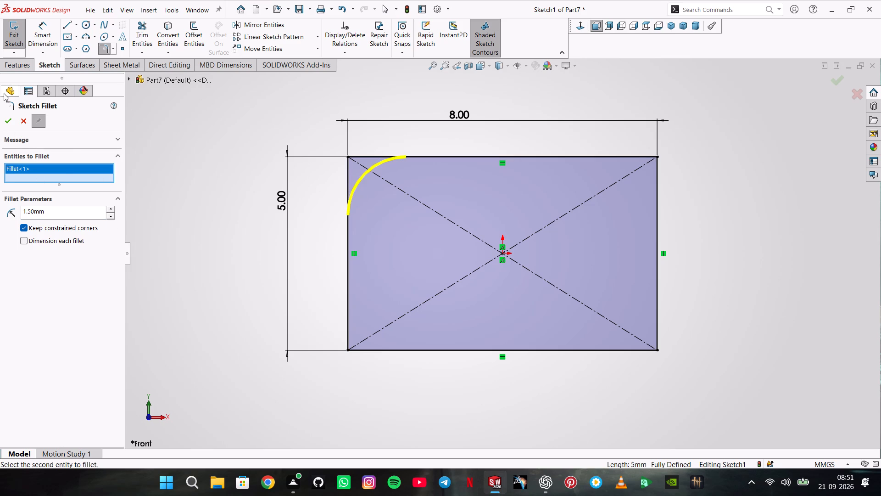
{"action": "left_click", "coordinate": [8, 115]}
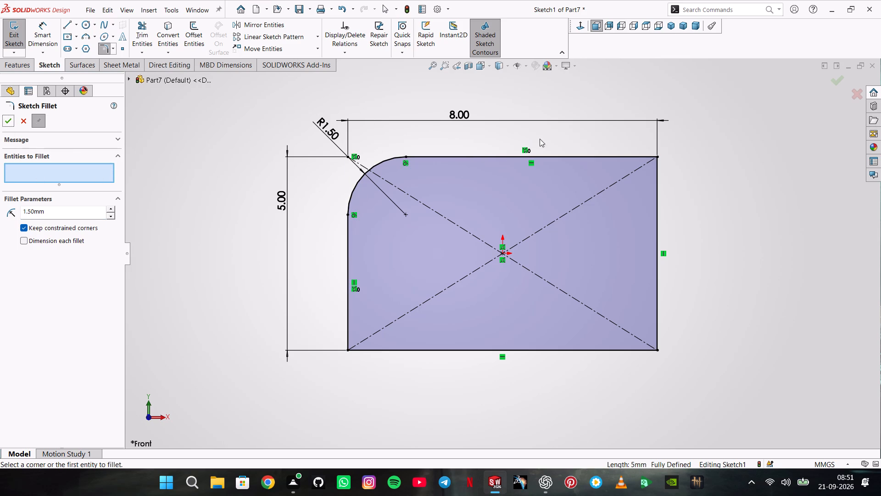
{"action": "left_click", "coordinate": [571, 159]}
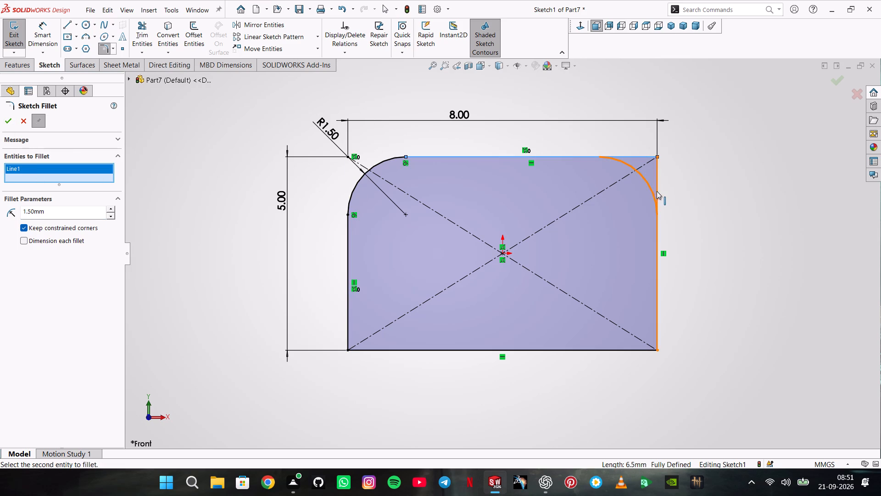
{"action": "left_click", "coordinate": [657, 191]}
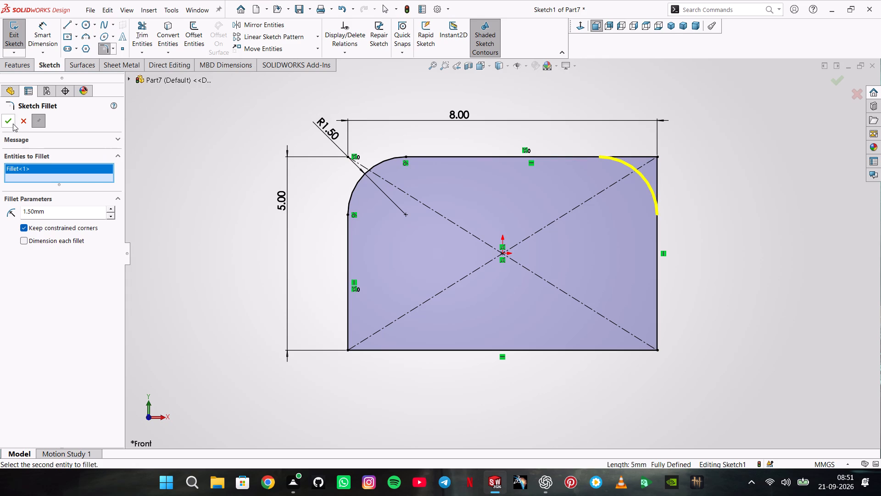
{"action": "left_click", "coordinate": [12, 124]}
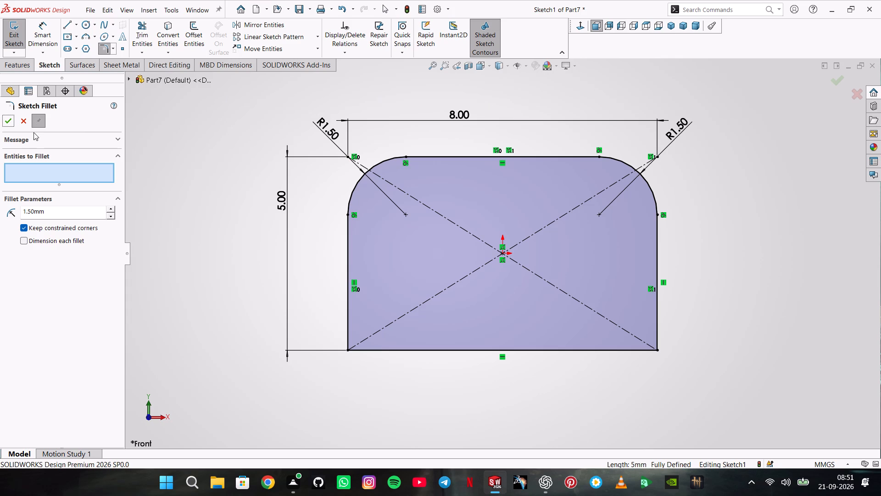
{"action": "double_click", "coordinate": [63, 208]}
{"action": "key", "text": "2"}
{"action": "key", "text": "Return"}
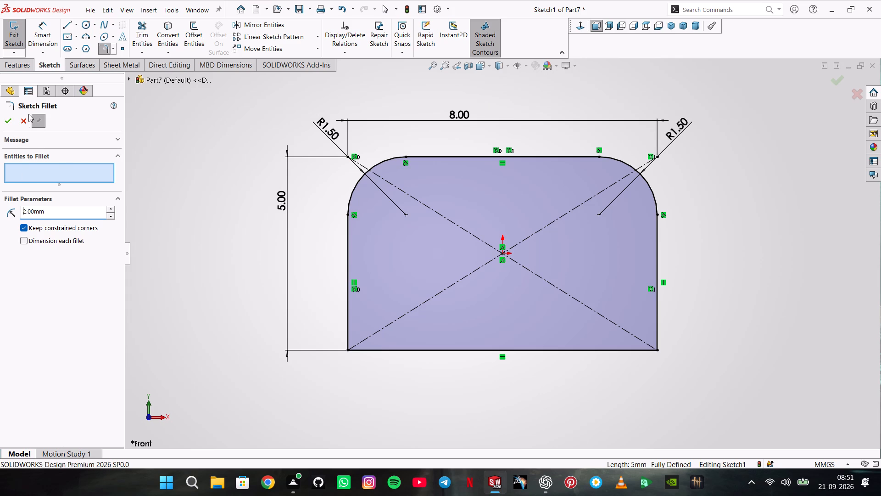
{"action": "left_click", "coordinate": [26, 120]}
Set the radius of both upper corner fillets to 2 mm.
{"action": "double_click", "coordinate": [332, 133]}
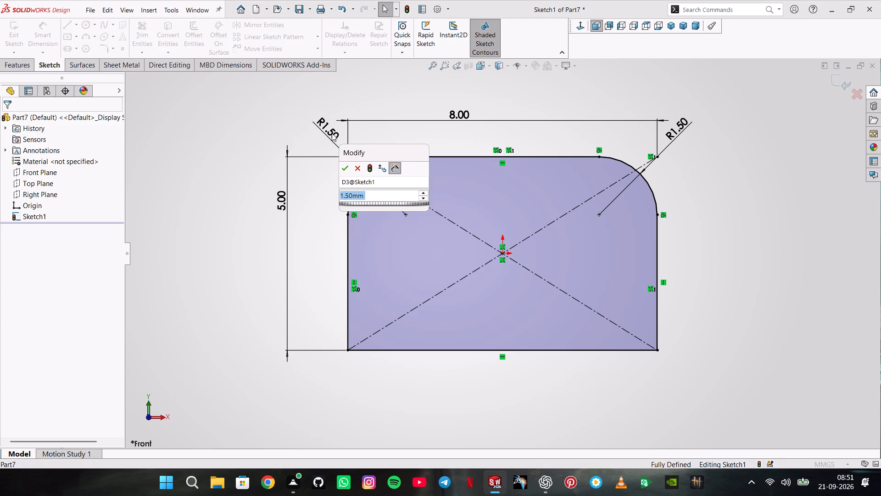
{"action": "key", "text": "2"}
{"action": "key", "text": "Return"}
{"action": "double_click", "coordinate": [685, 127]}
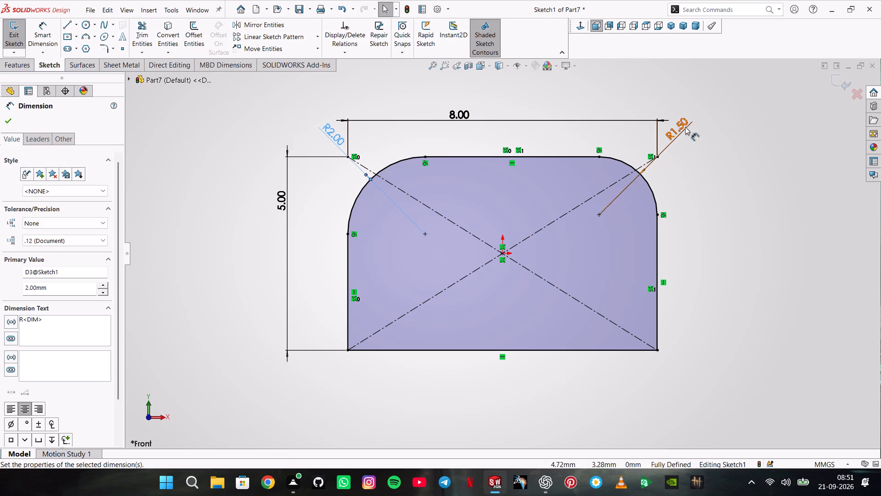
{"action": "key", "text": "2"}
{"action": "key", "text": "Return"}
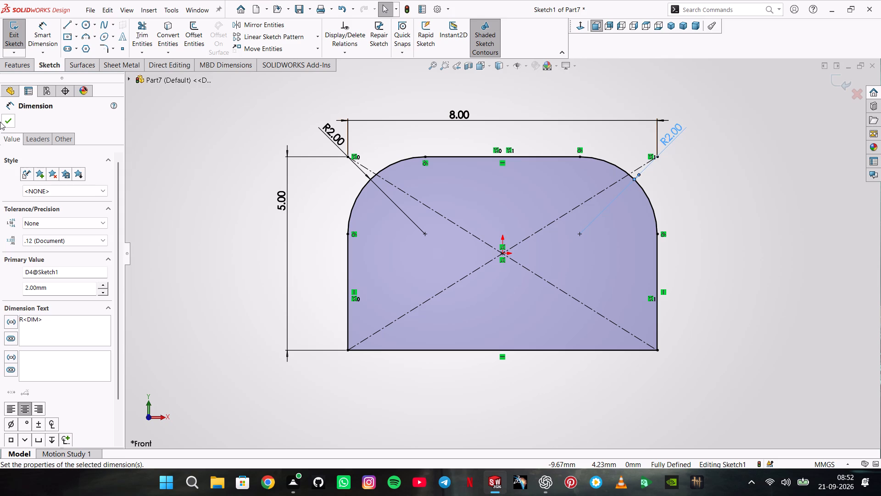
{"action": "left_click", "coordinate": [10, 121]}
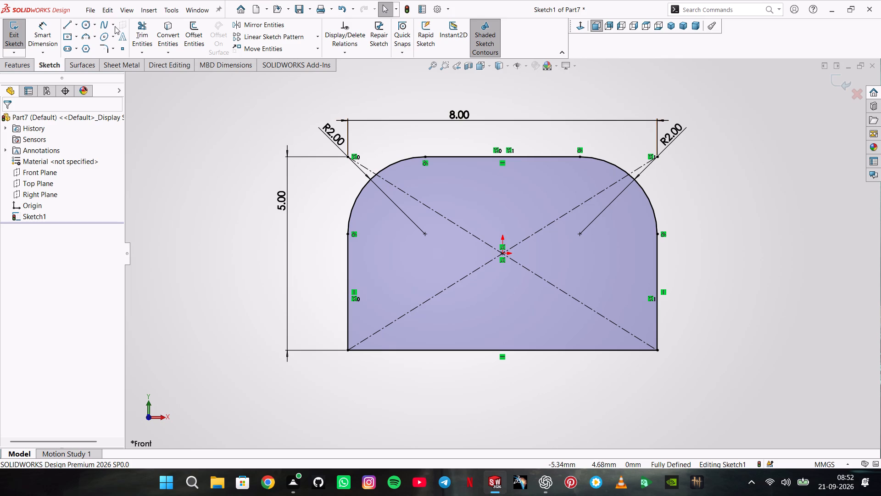
Sketch two circles inside the profile's upper half, the left about 1 mm in radius and the right about 1.25 mm.
{"action": "left_click", "coordinate": [86, 23]}
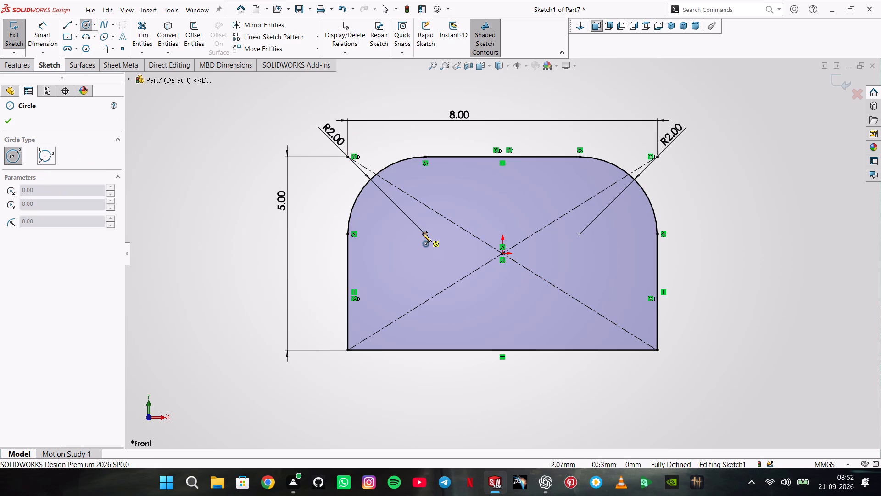
{"action": "left_click", "coordinate": [431, 219]}
{"action": "left_click", "coordinate": [396, 235]}
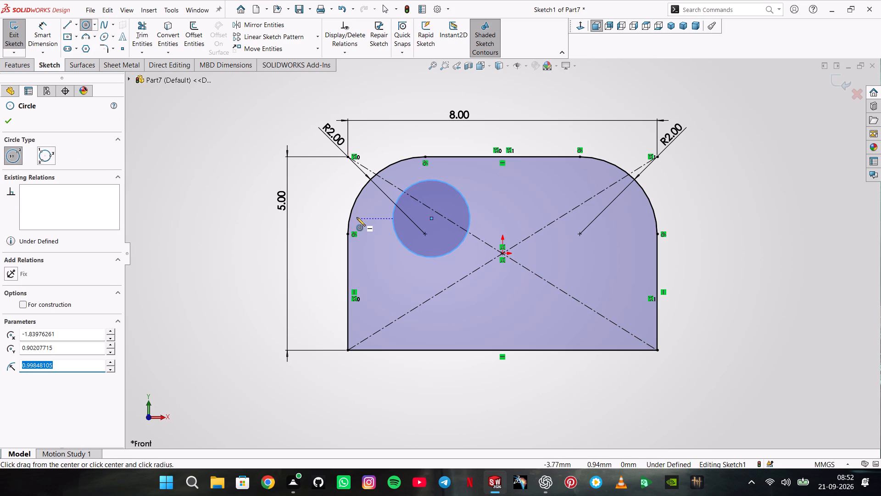
{"action": "left_click", "coordinate": [582, 216]}
{"action": "left_click", "coordinate": [537, 242]}
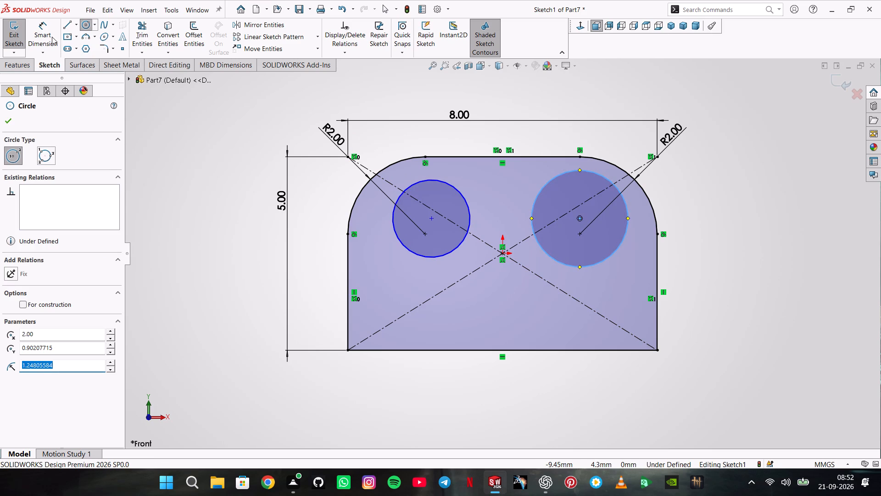
Dimension the left circle with a diameter of 4 mm.
{"action": "left_click", "coordinate": [52, 37]}
{"action": "left_click", "coordinate": [392, 222]}
{"action": "left_click", "coordinate": [321, 221]}
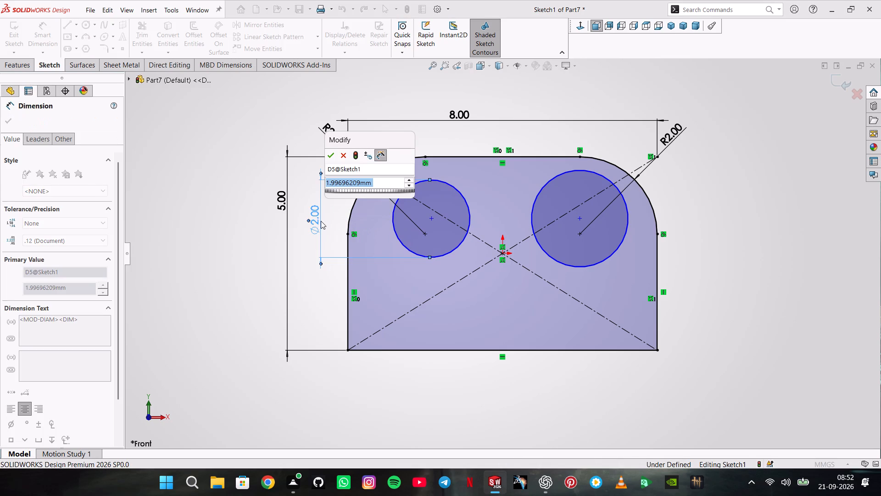
{"action": "key", "text": "4"}
{"action": "key", "text": "Return"}
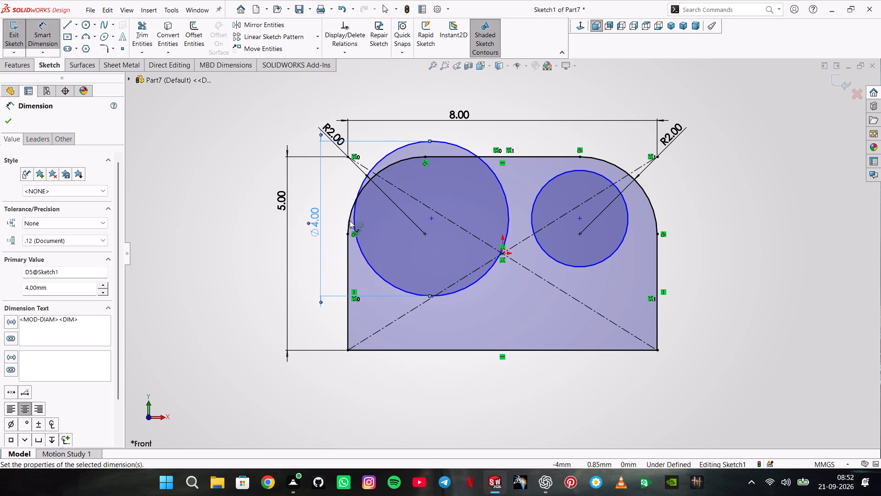
Set the left circle's diameter to 2 mm and dimension the right circle's diameter as 2 mm.
{"action": "left_click", "coordinate": [318, 212]}
{"action": "left_click", "coordinate": [318, 212]}
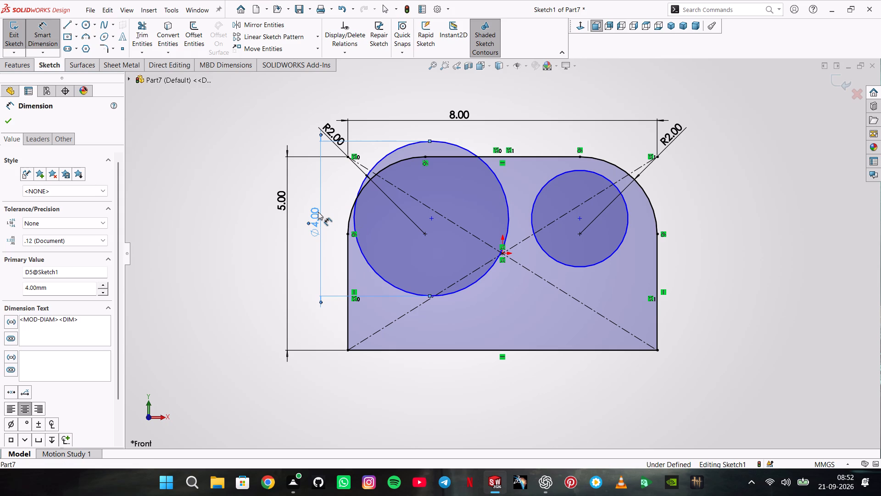
{"action": "double_click", "coordinate": [318, 212]}
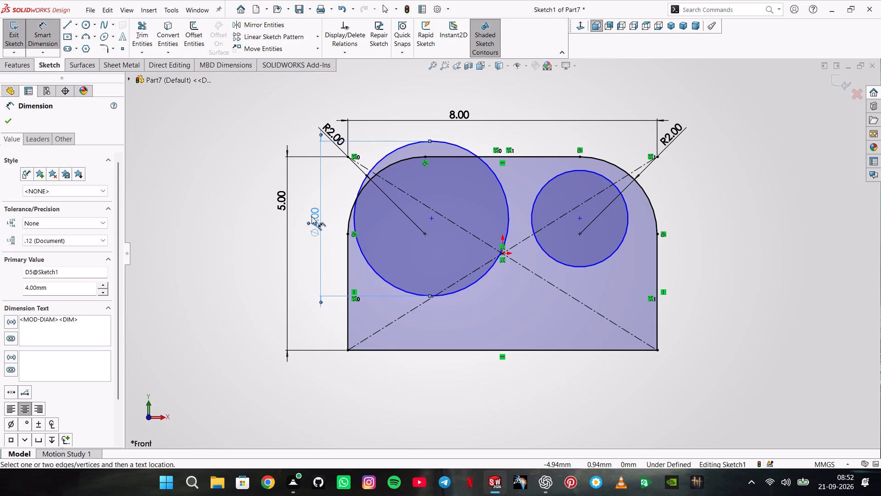
{"action": "double_click", "coordinate": [312, 216]}
{"action": "key", "text": "2"}
{"action": "key", "text": "Return"}
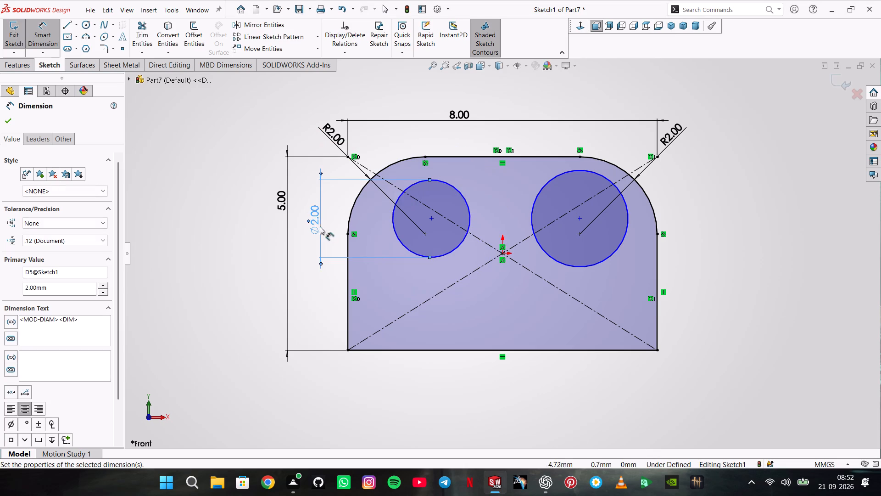
{"action": "left_click", "coordinate": [623, 202]}
{"action": "left_click", "coordinate": [715, 208]}
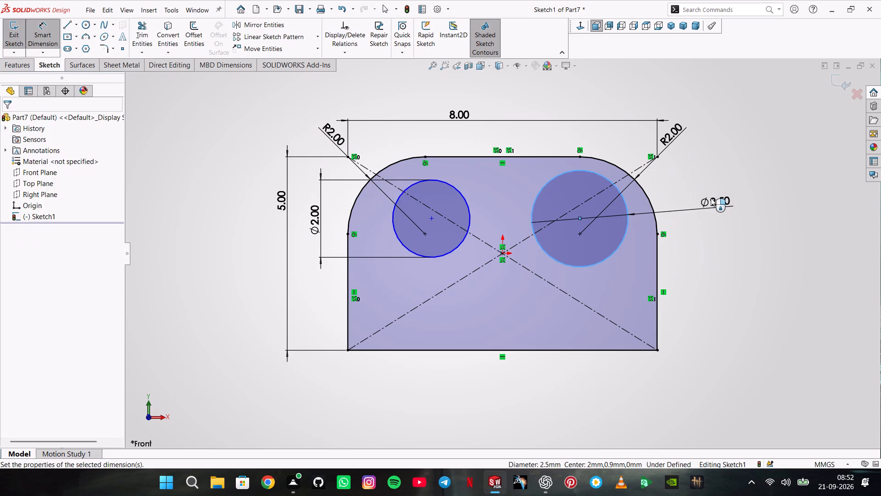
{"action": "key", "text": "2"}
{"action": "key", "text": "Return"}
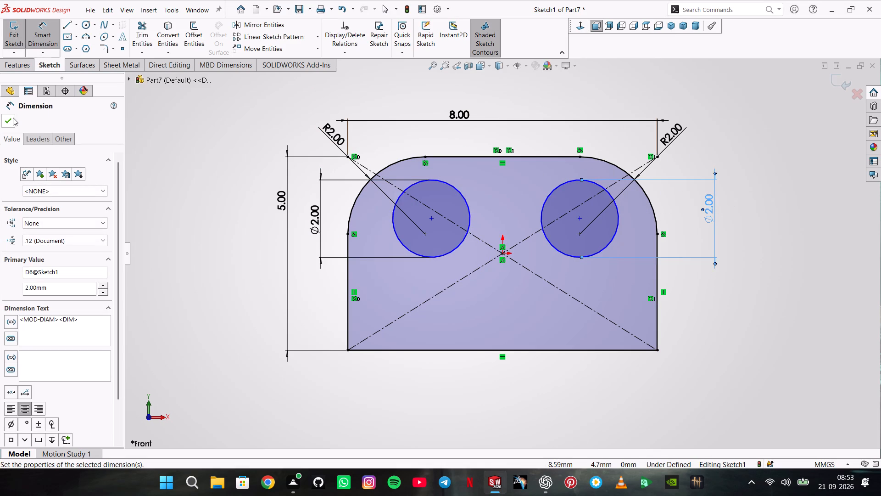
Dimension the left circle's center 2 mm above the profile's bottom edge.
{"action": "left_click", "coordinate": [433, 219]}
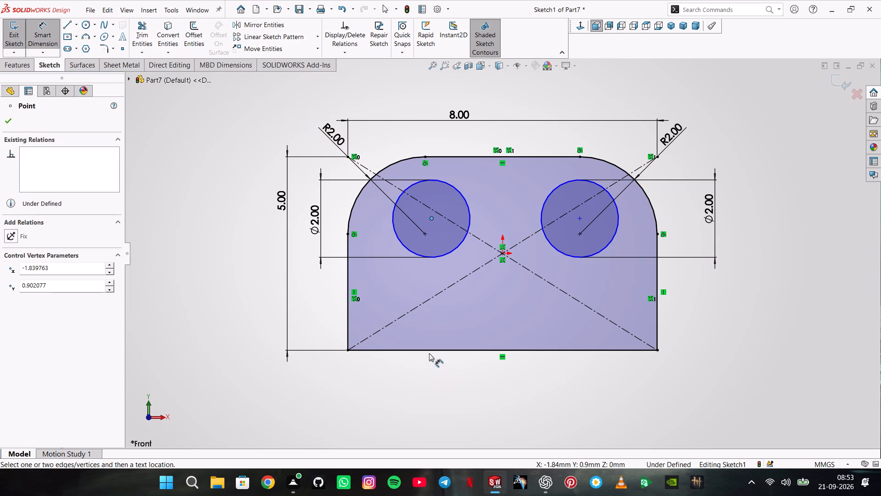
{"action": "left_click", "coordinate": [430, 348]}
{"action": "left_click", "coordinate": [241, 252]}
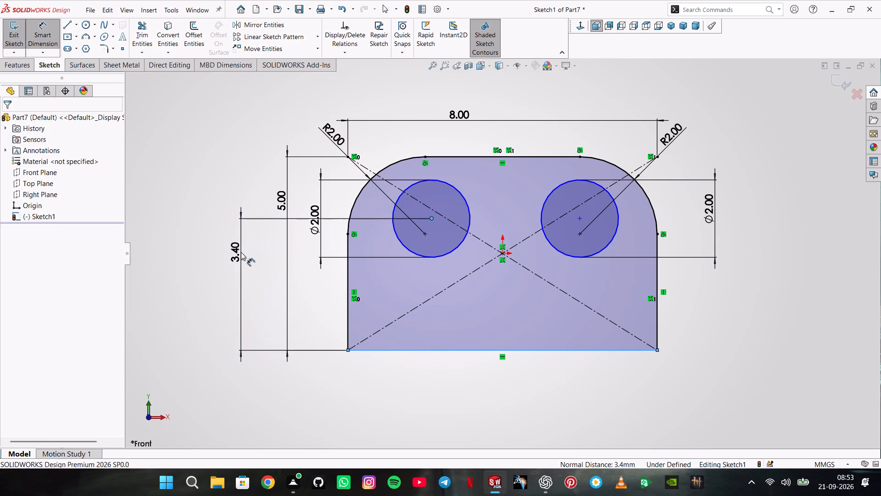
{"action": "key", "text": "2"}
{"action": "key", "text": "Return"}
Dimension the right circle's center 3 mm above the bottom edge and set the left circle's height dimension to 3 mm.
{"action": "scroll", "coordinate": [241, 253], "scroll_direction": "down", "scroll_amount": 1}
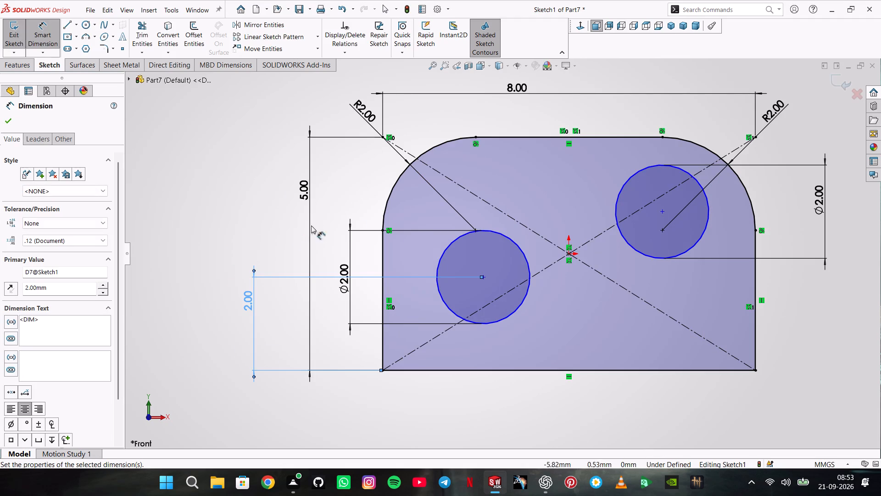
{"action": "left_click", "coordinate": [689, 249]}
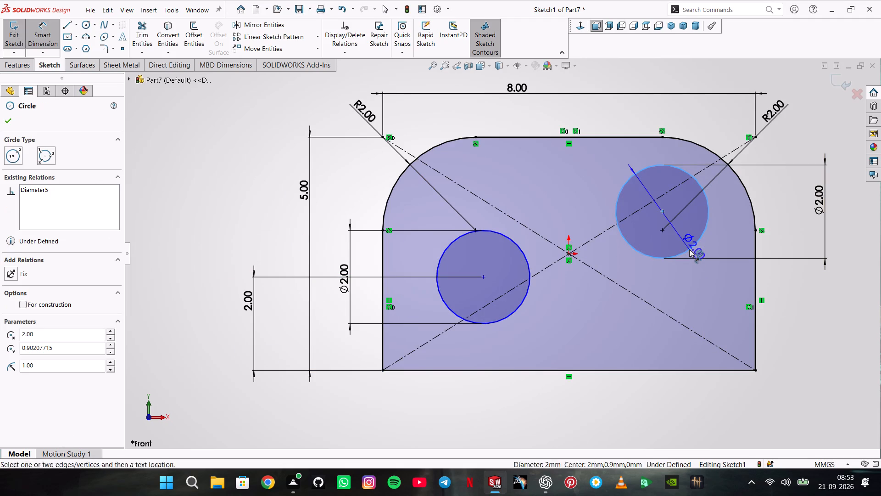
{"action": "left_click", "coordinate": [700, 370]}
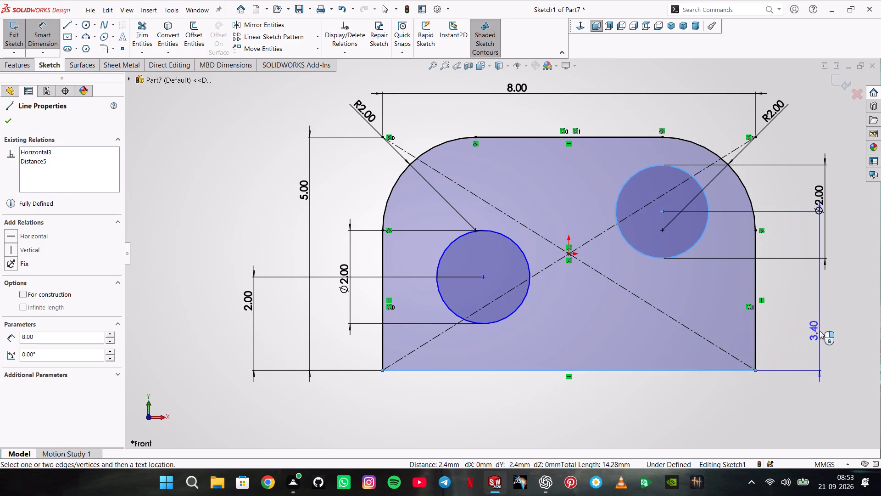
{"action": "left_click", "coordinate": [820, 331]}
{"action": "key", "text": "3"}
{"action": "key", "text": "Return"}
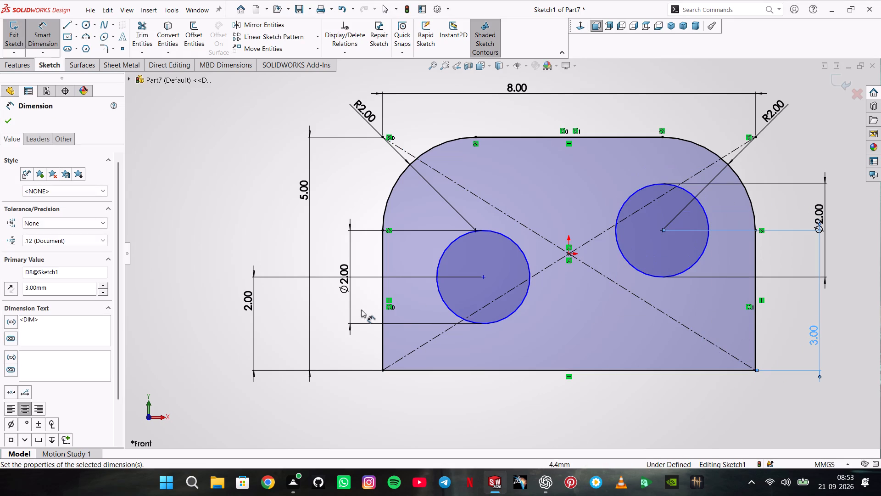
{"action": "double_click", "coordinate": [246, 299]}
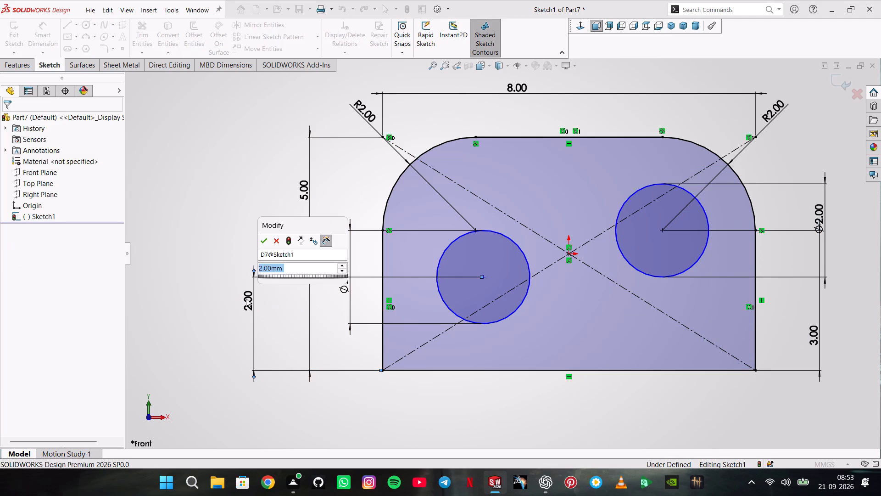
{"action": "key", "text": "3"}
{"action": "key", "text": "Return"}
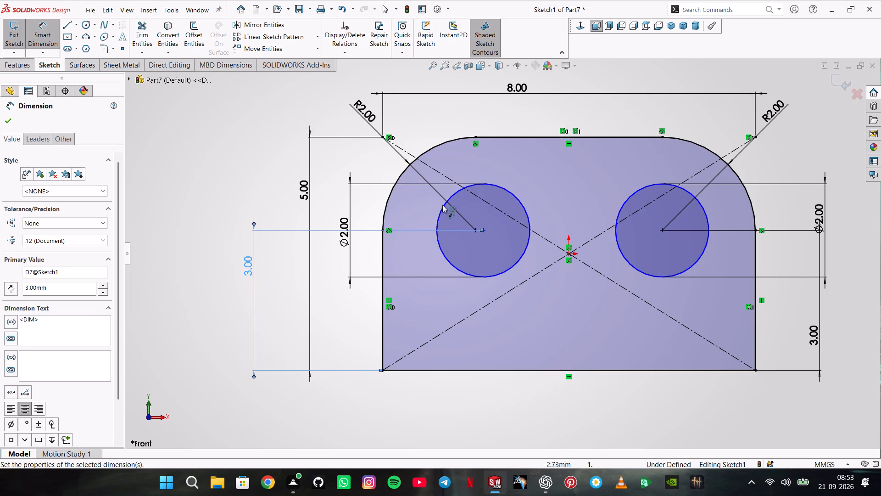
Dimension the horizontal distance between the two circle centers as 4 mm.
{"action": "left_click", "coordinate": [485, 230]}
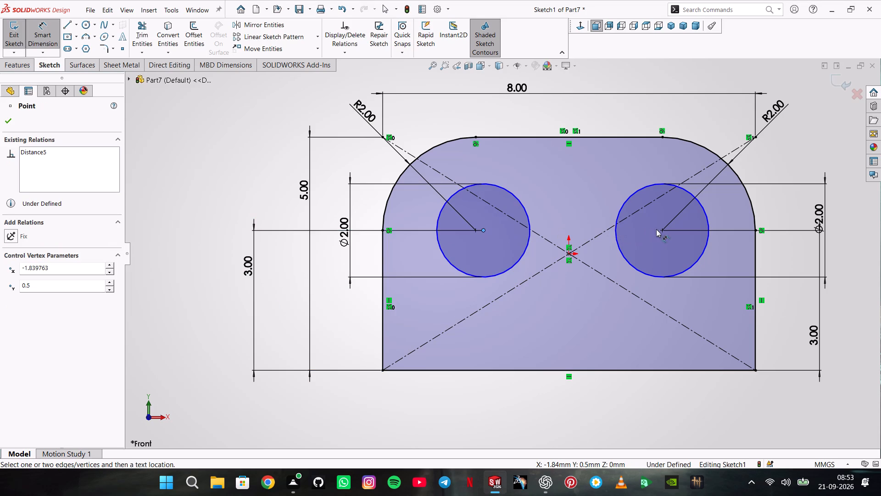
{"action": "left_click", "coordinate": [665, 230]}
{"action": "left_click", "coordinate": [571, 72]}
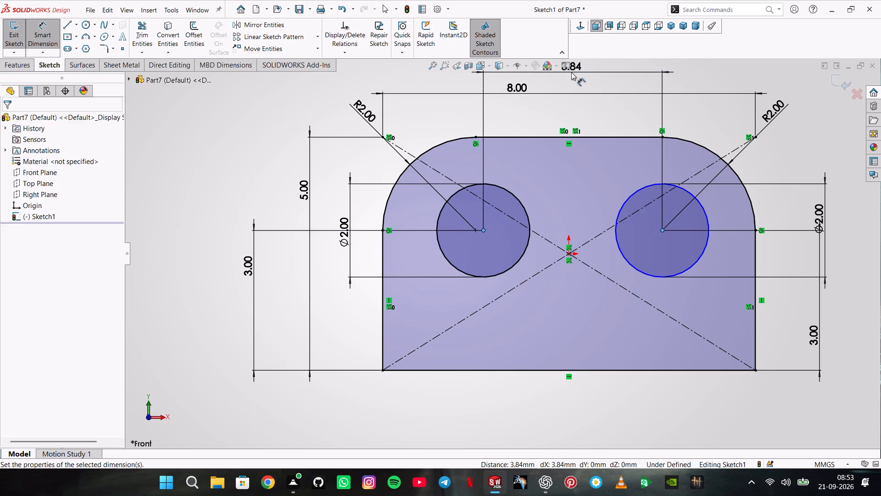
{"action": "key", "text": "4"}
{"action": "key", "text": "Return"}
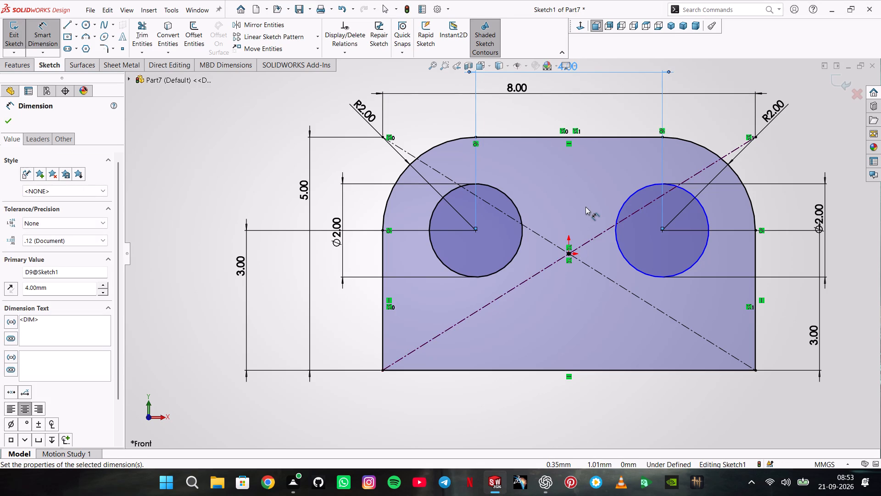
Add a driven horizontal dimension between the origin and the right circle's center.
{"action": "scroll", "coordinate": [585, 207], "scroll_direction": "up", "scroll_amount": 1}
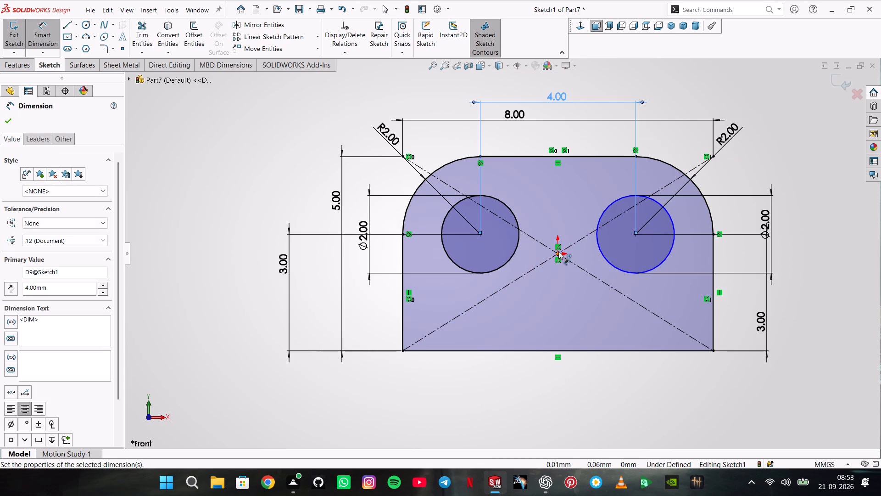
{"action": "left_click", "coordinate": [558, 251]}
{"action": "left_click", "coordinate": [638, 234]}
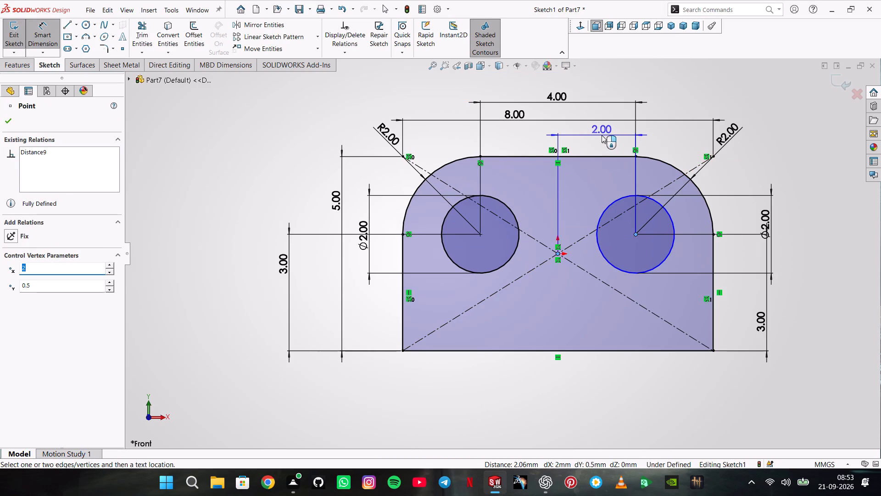
{"action": "left_click", "coordinate": [602, 135]}
{"action": "left_click", "coordinate": [496, 237]}
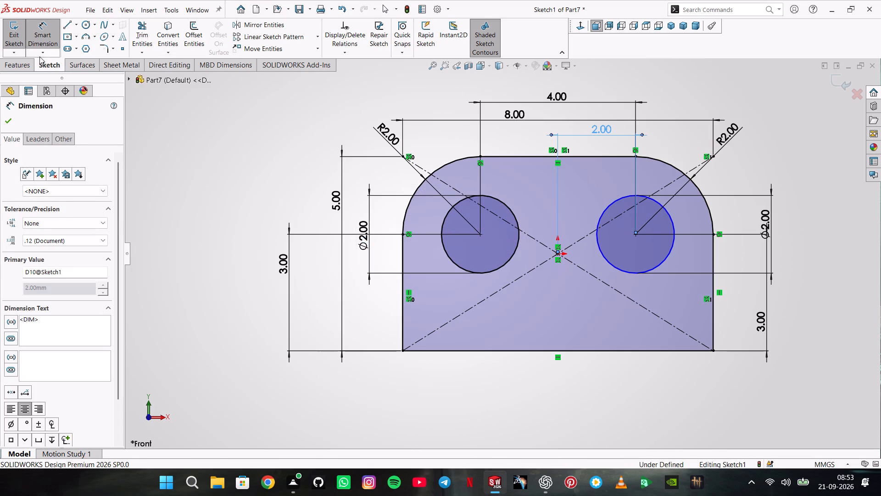
{"action": "left_click", "coordinate": [6, 119]}
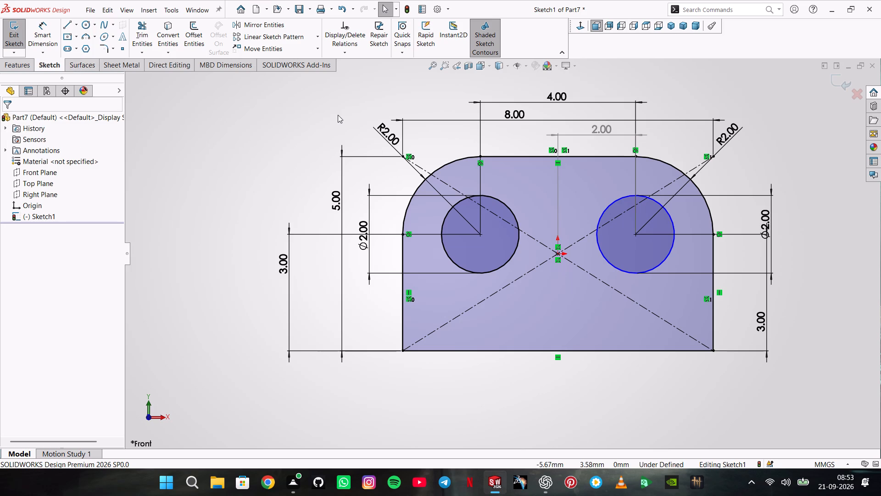
Start a blind Boss-Extrude of the rounded profile with its two circular holes.
{"action": "left_click", "coordinate": [24, 62]}
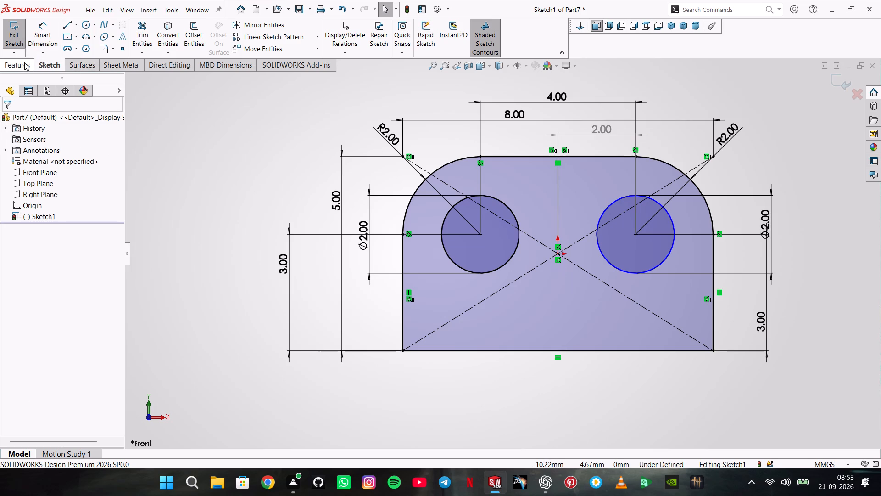
{"action": "left_click", "coordinate": [43, 43]}
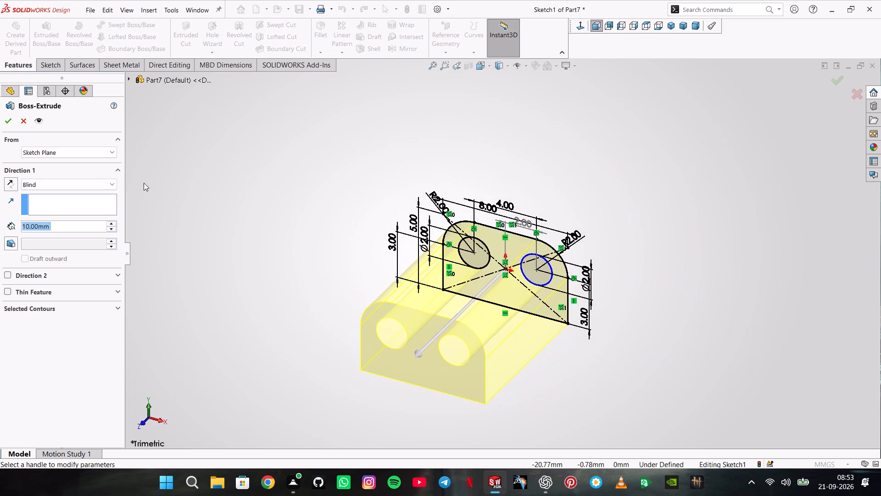
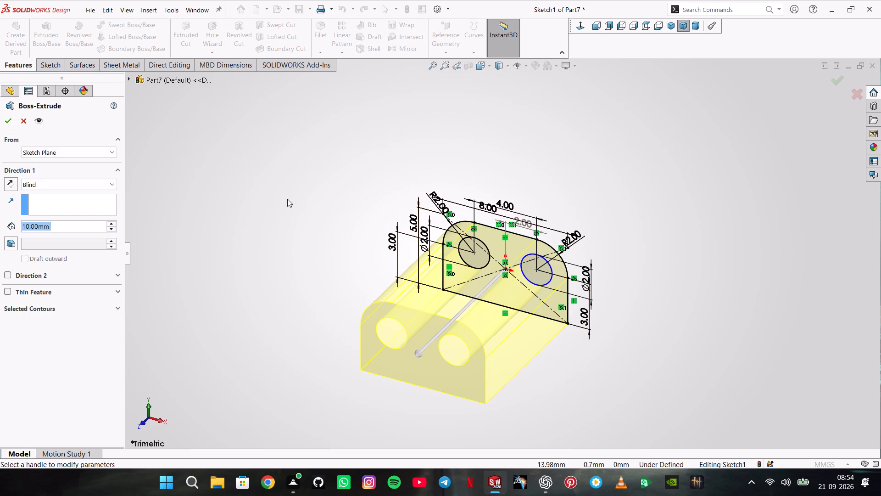
Set the blind extrusion depth of the rounded two-hole profile to 1 mm and complete the feature.
{"action": "key", "text": "1"}
{"action": "key", "text": "Return"}
{"action": "key", "text": "Return"}
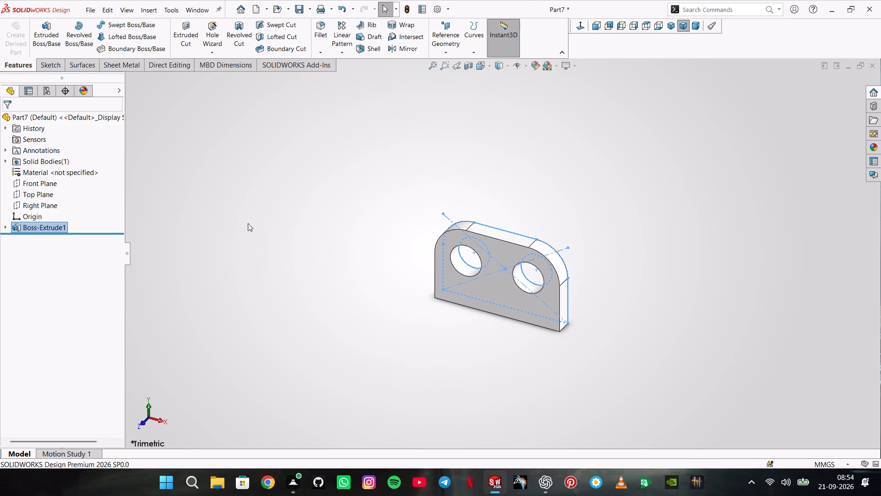
{"action": "left_click", "coordinate": [266, 205]}
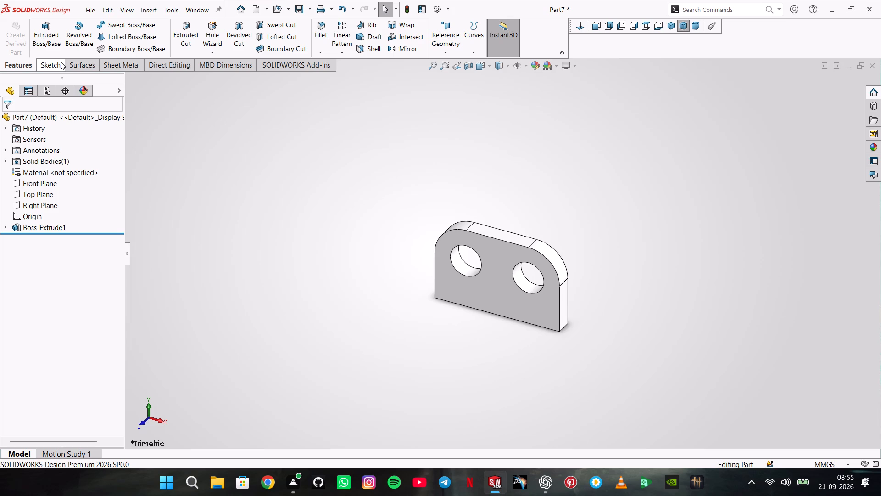
On the plate's front face, sketch a full-width corner rectangle about 0.94 mm high, starting from the bottom-left corner.
{"action": "left_click", "coordinate": [61, 62]}
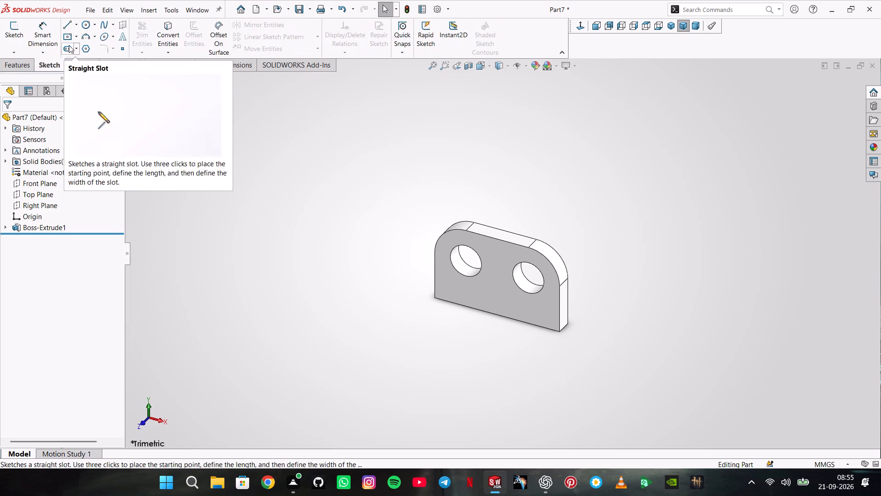
{"action": "left_click", "coordinate": [13, 64]}
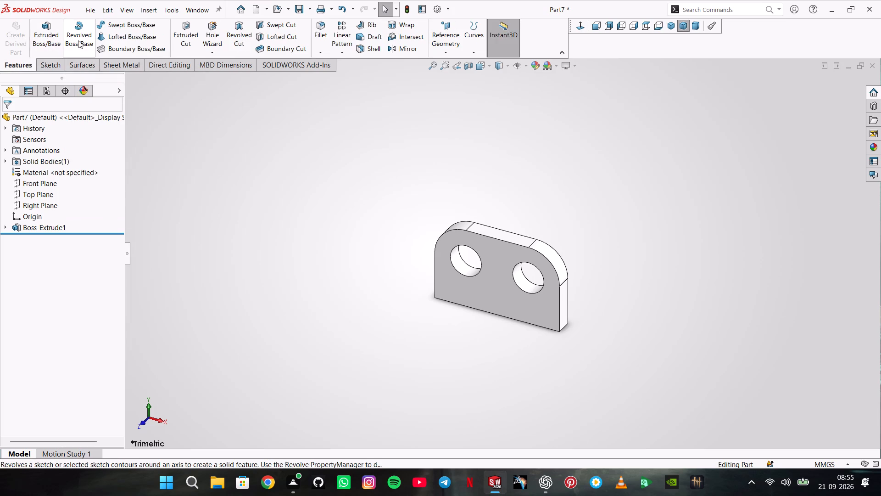
{"action": "left_click", "coordinate": [56, 60]}
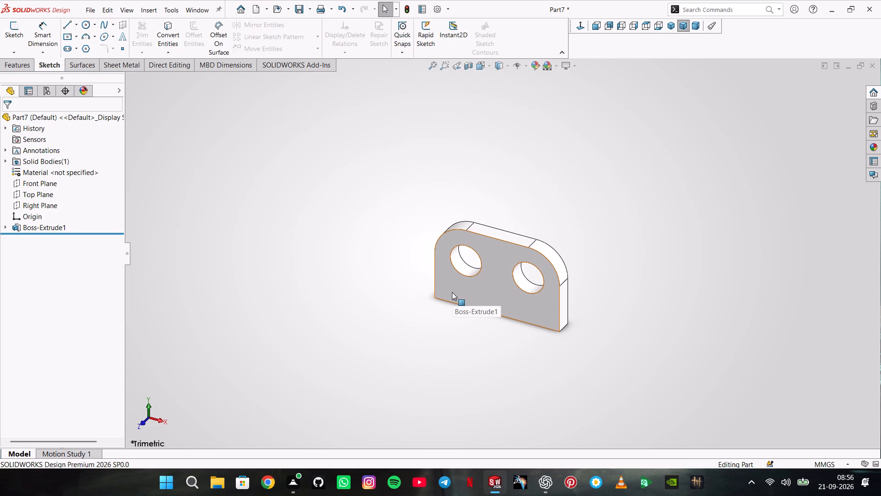
{"action": "left_click", "coordinate": [452, 292]}
{"action": "left_click", "coordinate": [495, 270]}
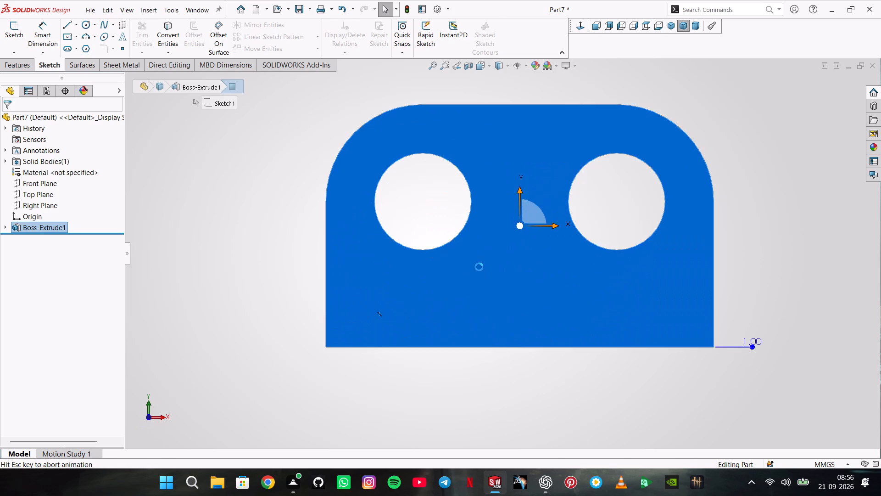
{"action": "left_click", "coordinate": [70, 33]}
{"action": "left_click", "coordinate": [76, 37]}
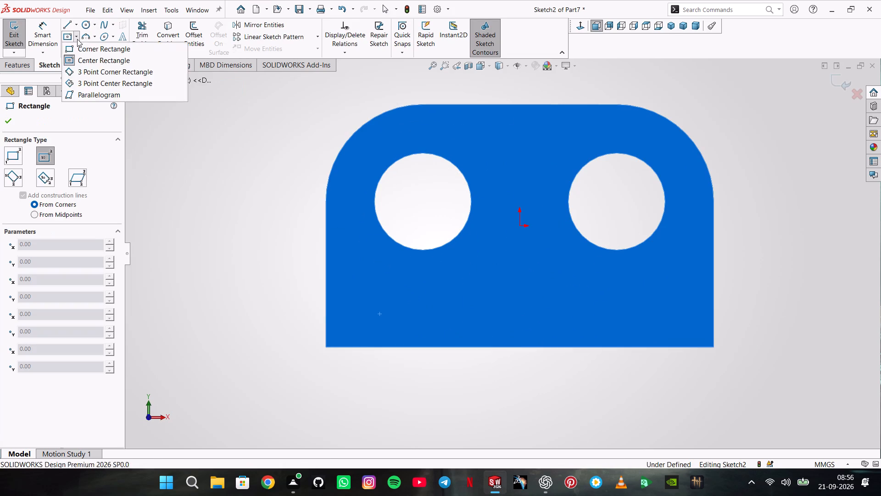
{"action": "left_click", "coordinate": [86, 50]}
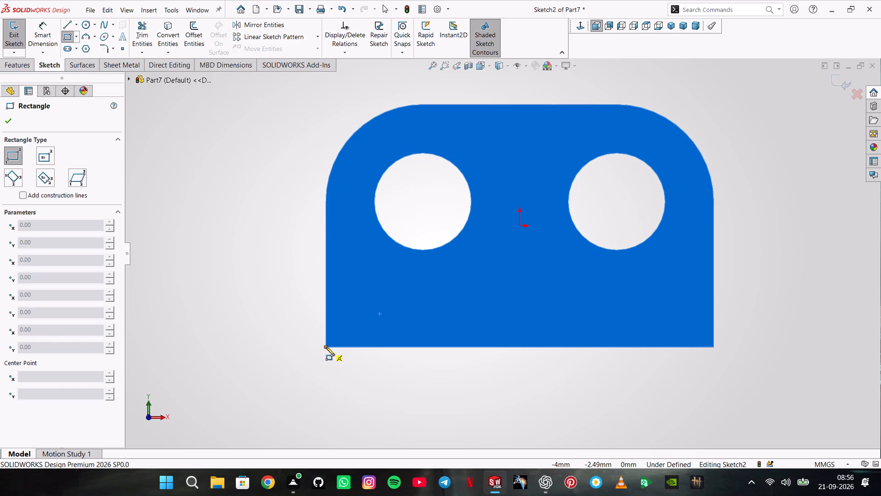
{"action": "left_click", "coordinate": [326, 347]}
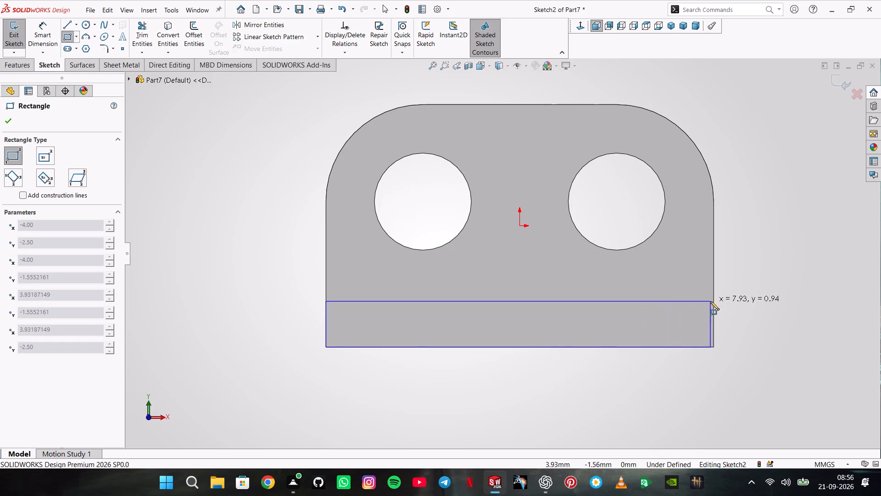
{"action": "left_click", "coordinate": [714, 301]}
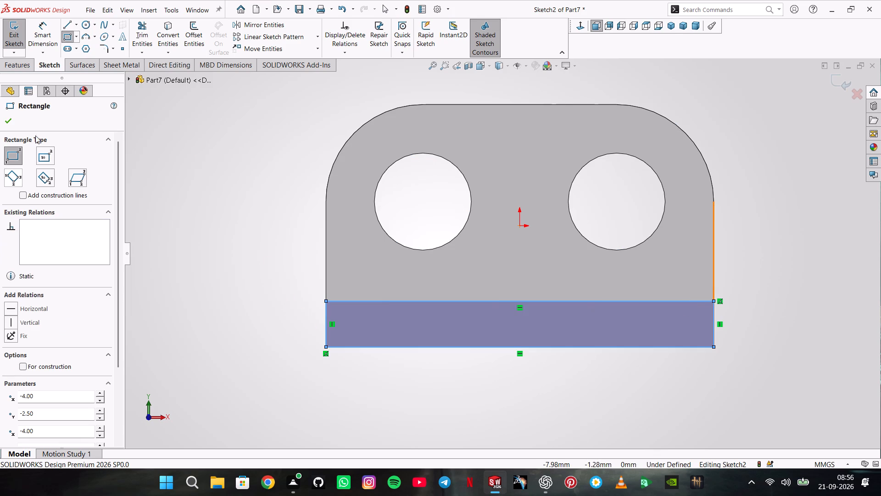
Dimension the rectangle's height as 1 mm.
{"action": "left_click", "coordinate": [36, 34]}
{"action": "left_click", "coordinate": [324, 315]}
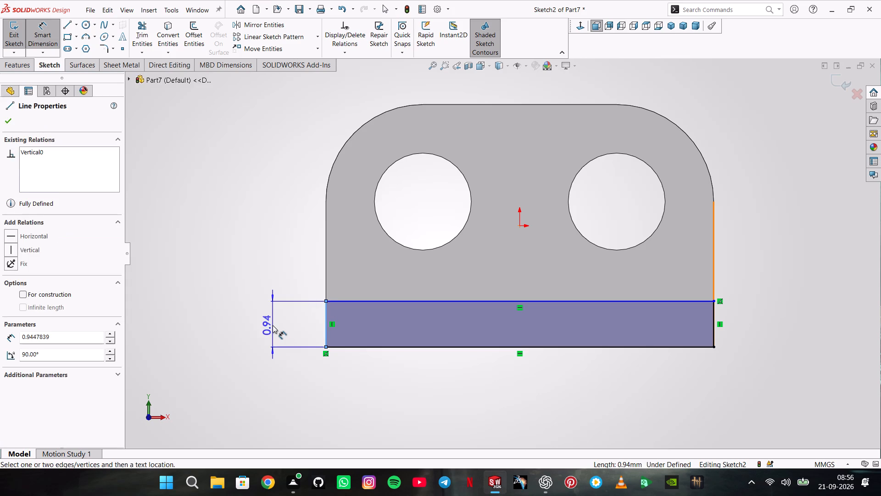
{"action": "left_click", "coordinate": [273, 325]}
{"action": "key", "text": "1"}
{"action": "key", "text": "Return"}
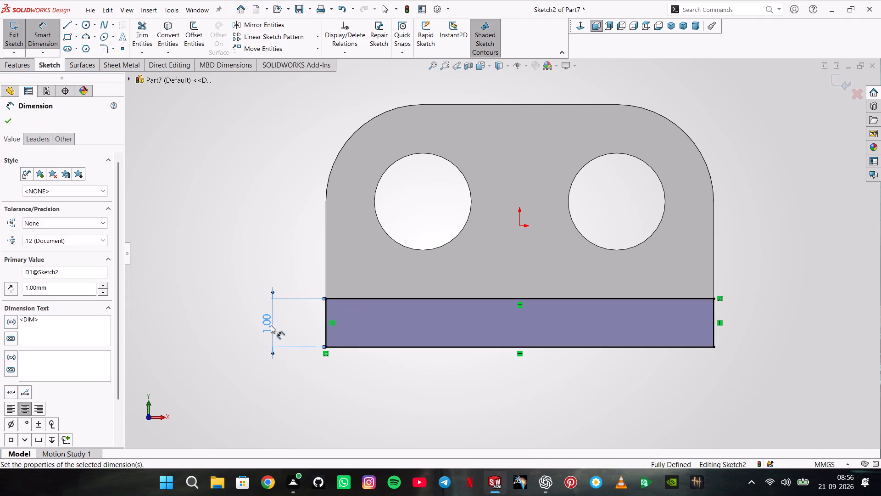
Extrude the bottom rectangle forward as a blind boss 5 mm deep, merged with the plate.
{"action": "left_click", "coordinate": [22, 66]}
{"action": "left_click", "coordinate": [48, 43]}
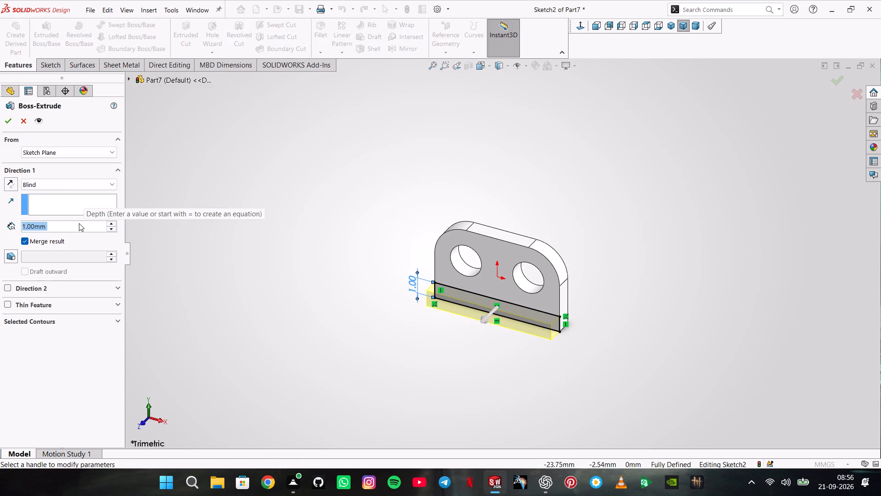
{"action": "key", "text": "5"}
{"action": "key", "text": "Return"}
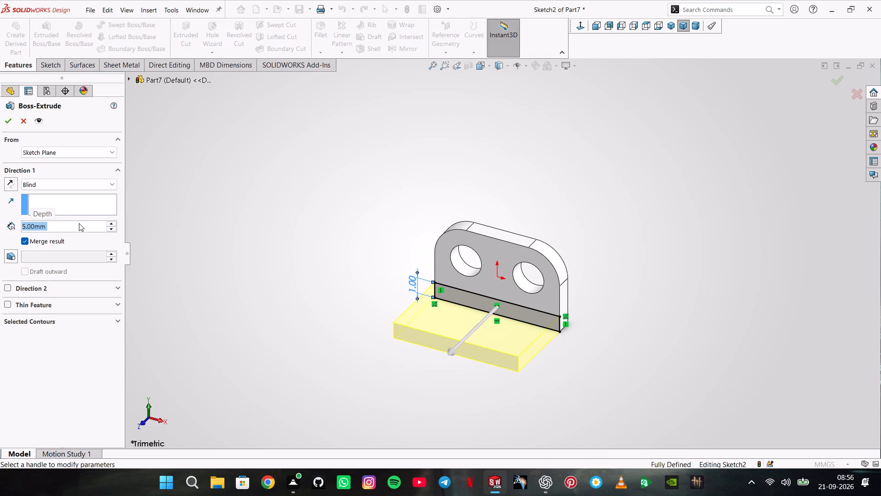
{"action": "key", "text": "Return"}
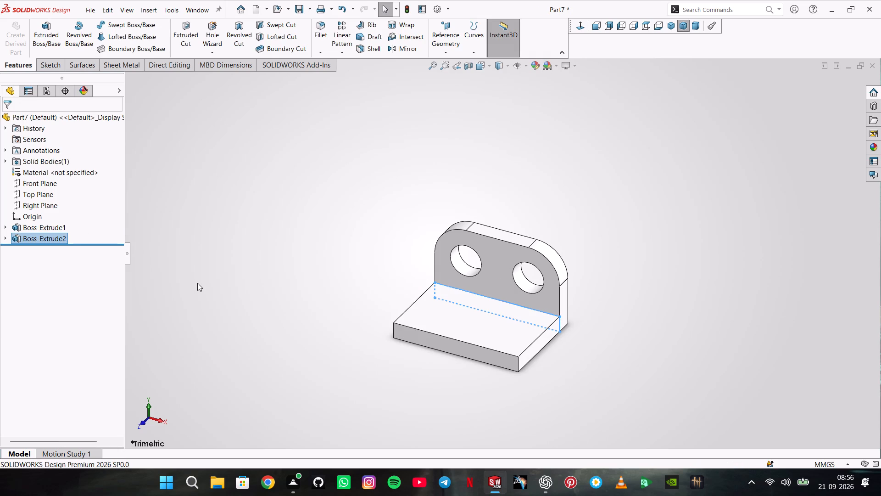
{"action": "left_click", "coordinate": [223, 272]}
On the base's top face, sketch two rectangles overlapping the left and right edges, about 2.78 by 1.9 mm and 3.31 by 1.9 mm.
{"action": "left_click", "coordinate": [464, 301]}
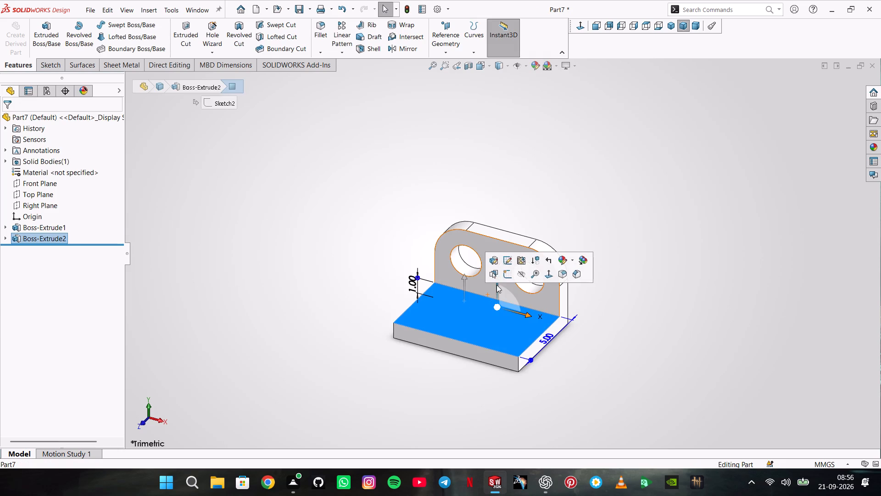
{"action": "left_click", "coordinate": [507, 276]}
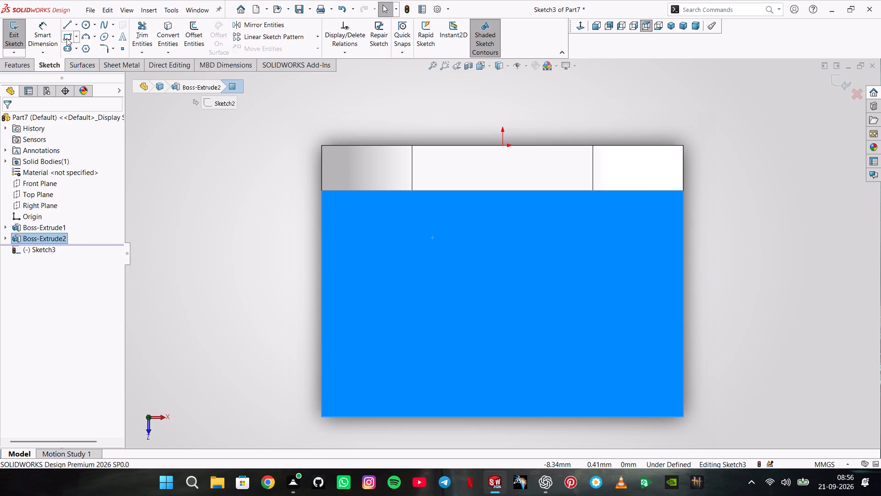
{"action": "left_click", "coordinate": [67, 38]}
{"action": "left_click", "coordinate": [289, 259]}
{"action": "left_click", "coordinate": [415, 345]}
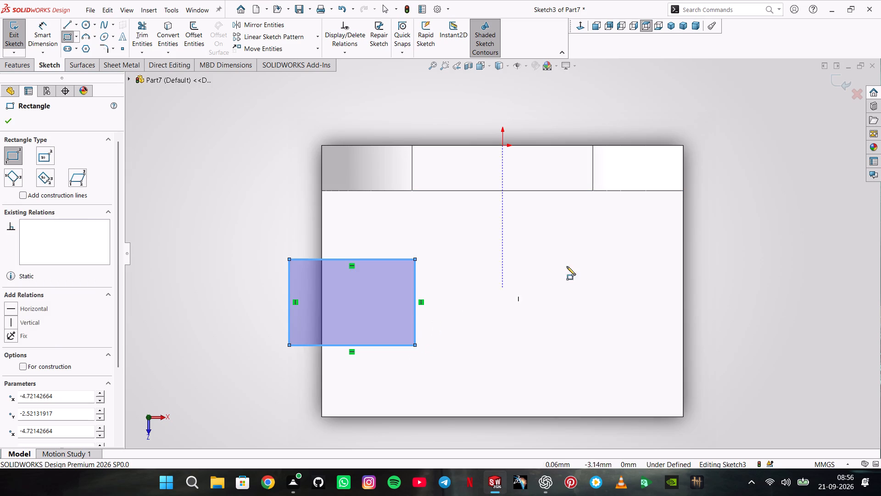
{"action": "left_click", "coordinate": [737, 258]}
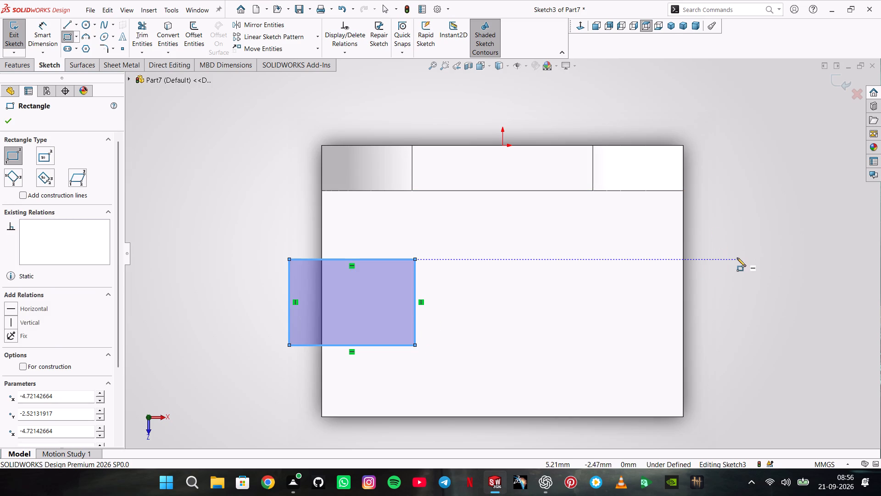
{"action": "left_click", "coordinate": [587, 347]}
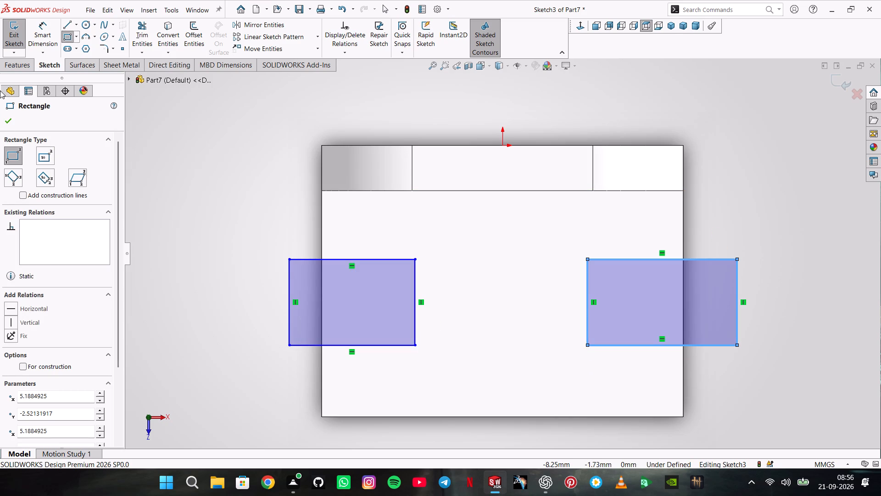
Dimension the outer vertical side of each of the two rectangles as 2 mm.
{"action": "left_click", "coordinate": [39, 32]}
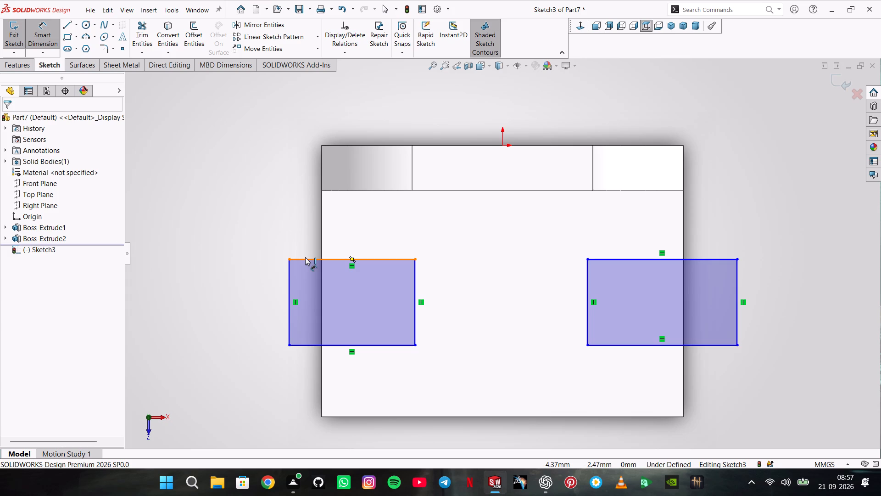
{"action": "left_click", "coordinate": [289, 279]}
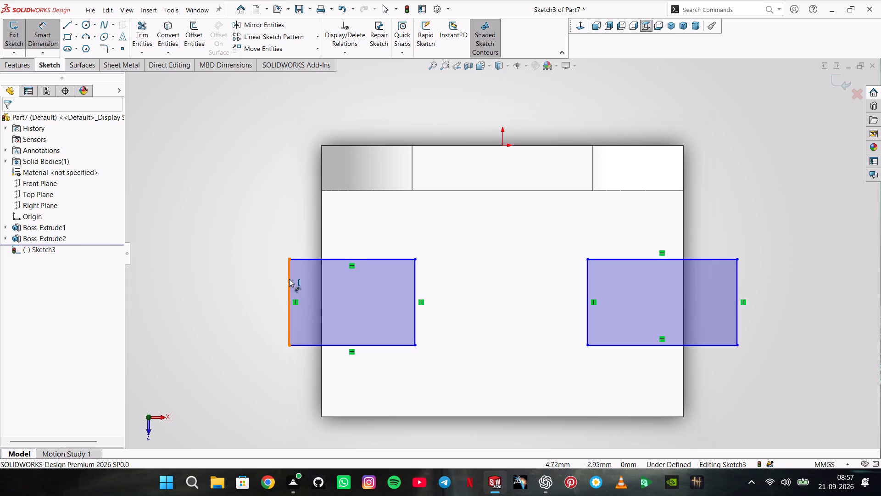
{"action": "left_click", "coordinate": [251, 283]}
{"action": "key", "text": "2"}
{"action": "key", "text": "Return"}
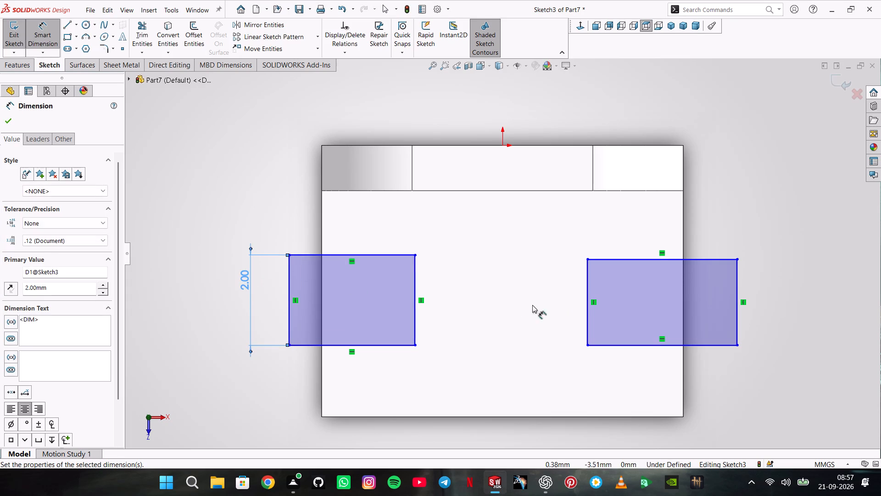
{"action": "left_click", "coordinate": [739, 272]}
{"action": "left_click", "coordinate": [806, 272]}
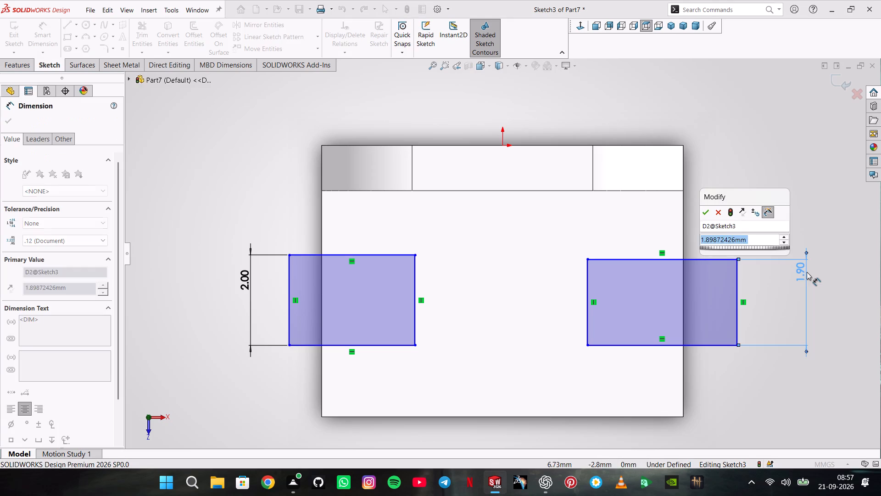
{"action": "key", "text": "2"}
{"action": "key", "text": "Return"}
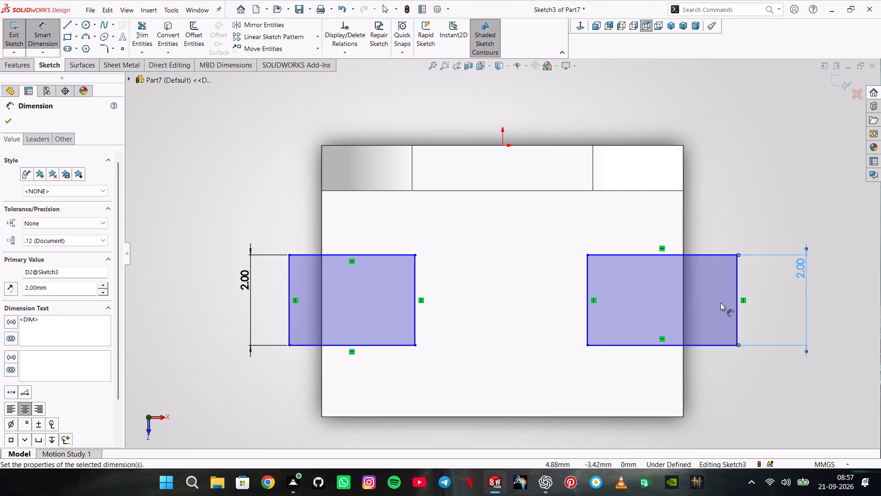
Dimension the lower side of both rectangles 1.5 mm from the base's front edge.
{"action": "left_click", "coordinate": [651, 348]}
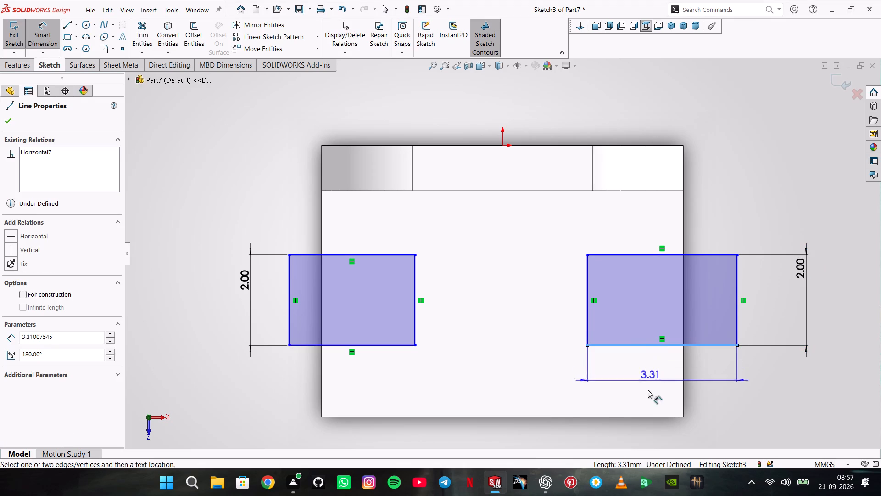
{"action": "left_click", "coordinate": [644, 416]}
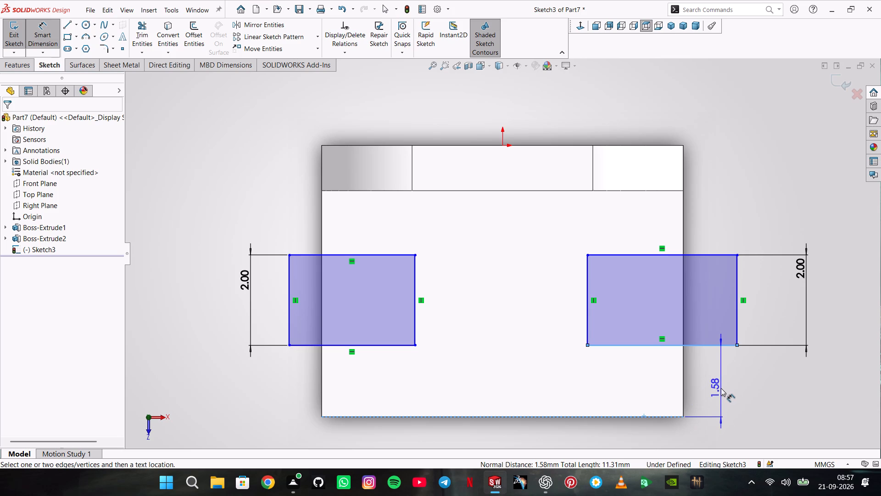
{"action": "left_click", "coordinate": [722, 386]}
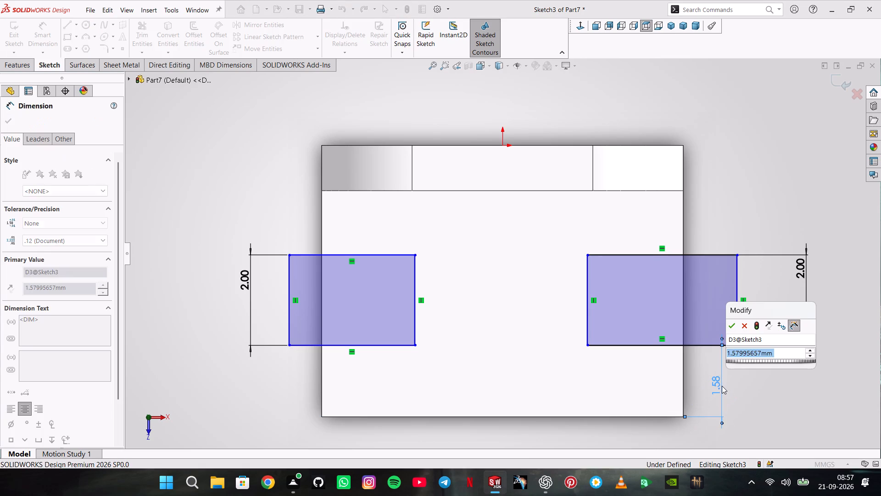
{"action": "type", "text": "1.5"}
{"action": "key", "text": "Return"}
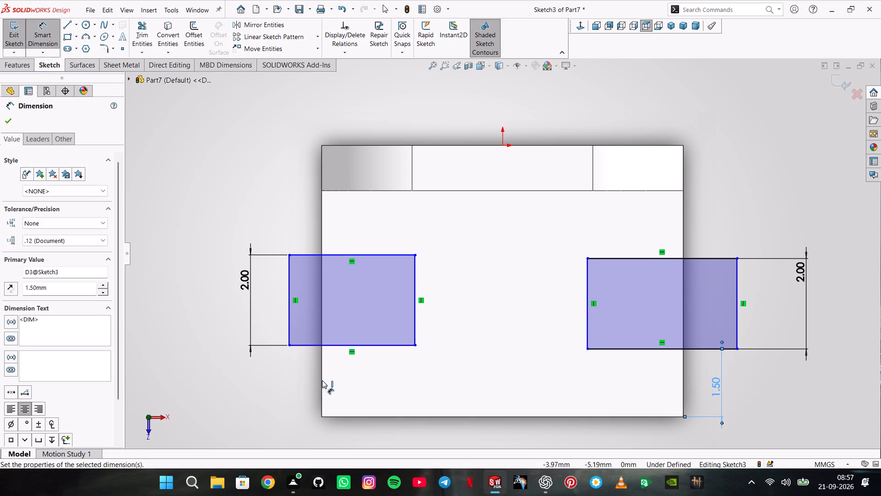
{"action": "left_click", "coordinate": [340, 345]}
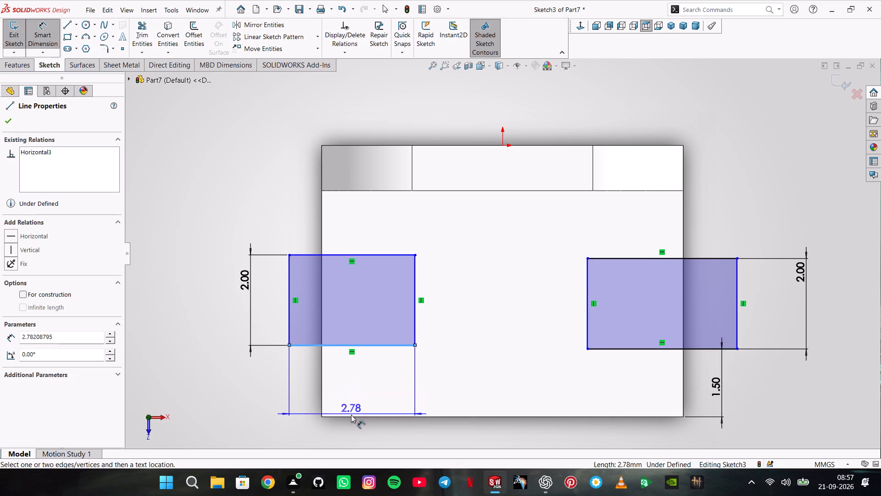
{"action": "left_click", "coordinate": [352, 416]}
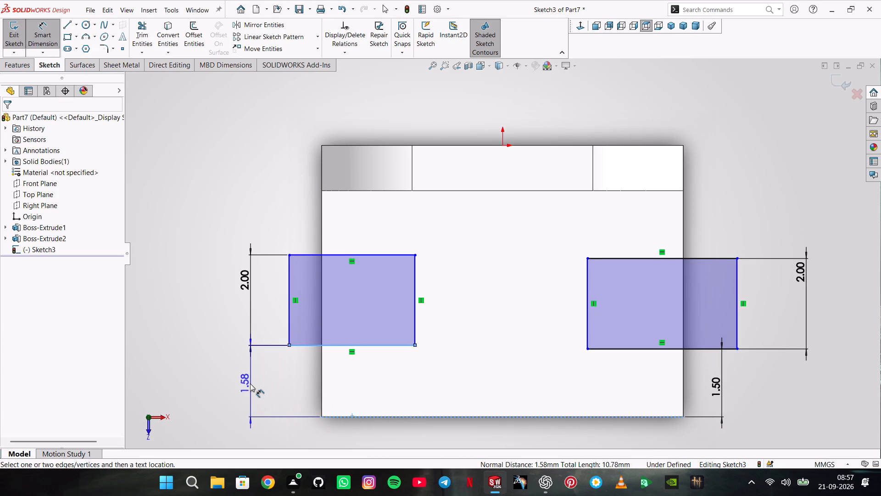
{"action": "left_click", "coordinate": [250, 383]}
{"action": "type", "text": "1.5"}
{"action": "key", "text": "Return"}
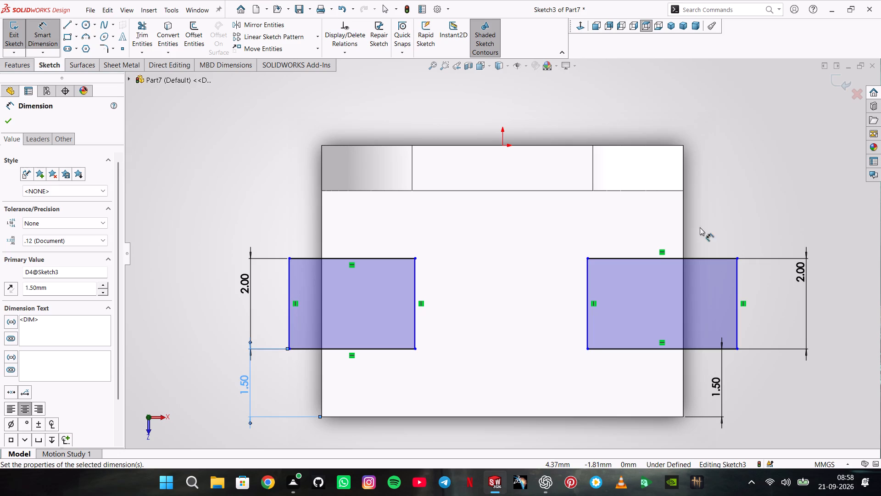
Dimension the gap between the facing inner vertical sides of the two rectangles as 4 mm.
{"action": "left_click", "coordinate": [585, 271]}
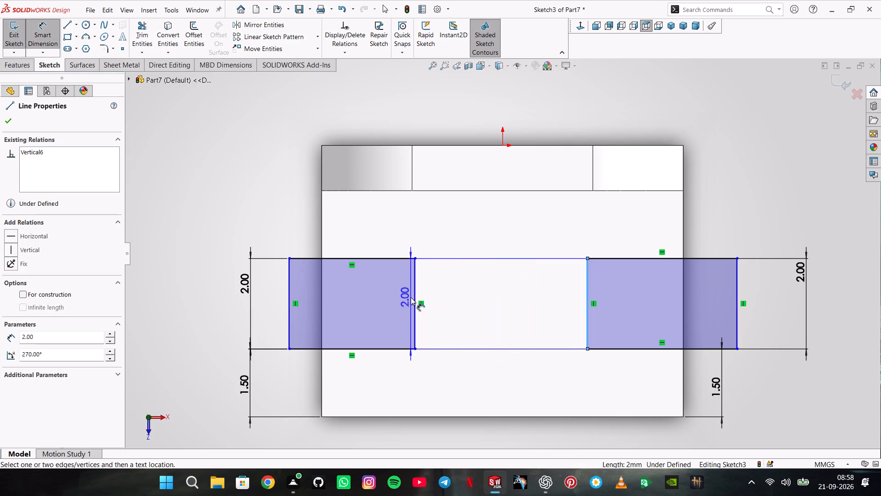
{"action": "left_click", "coordinate": [415, 296]}
{"action": "left_click", "coordinate": [497, 448]}
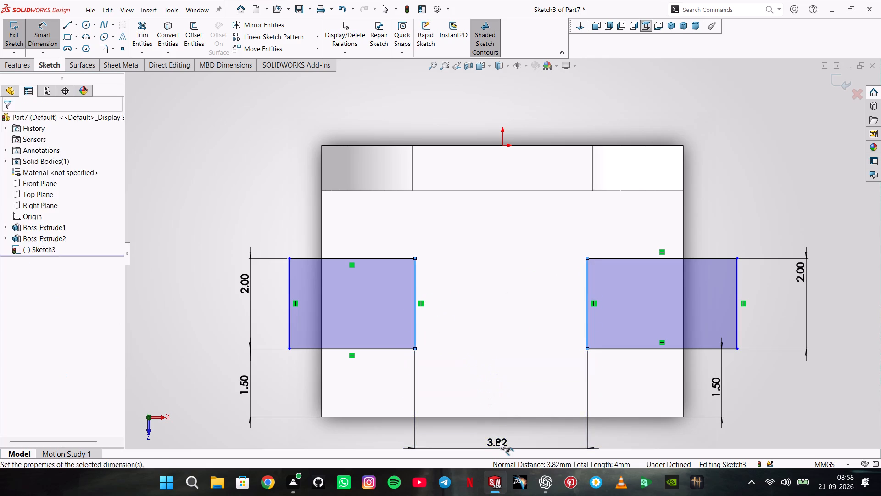
{"action": "key", "text": "4"}
{"action": "key", "text": "Return"}
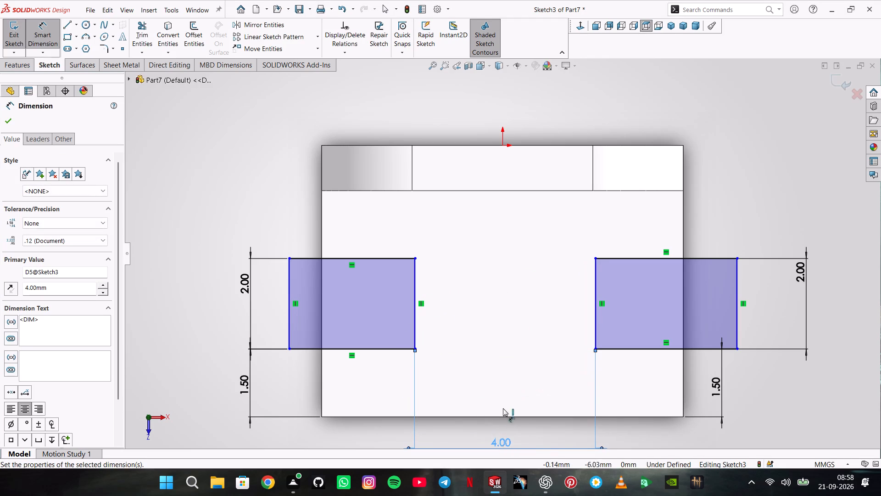
Dimension the left rectangle's inner vertical side 2 mm from the origin.
{"action": "left_click", "coordinate": [413, 278]}
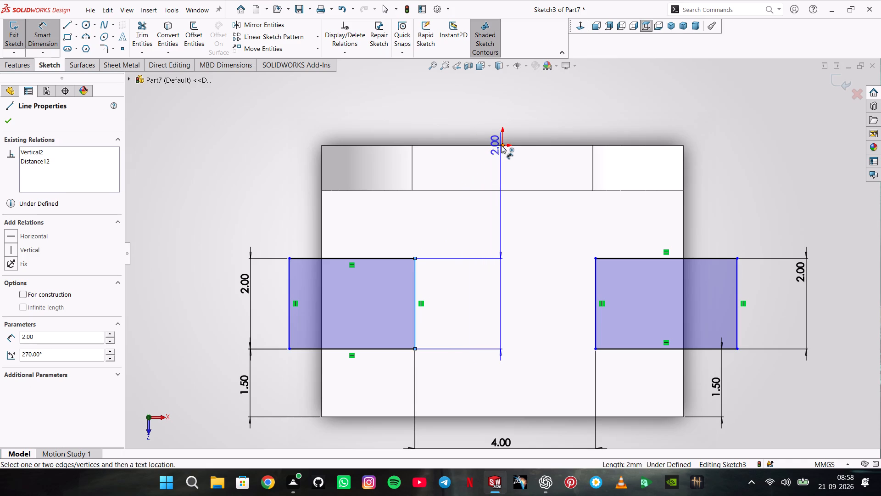
{"action": "left_click", "coordinate": [501, 145]}
{"action": "left_click", "coordinate": [393, 102]}
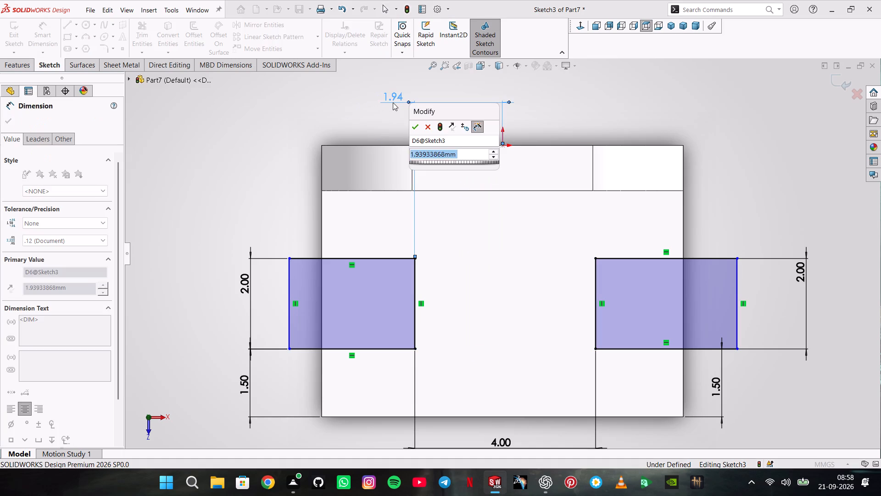
{"action": "key", "text": "2"}
{"action": "key", "text": "Return"}
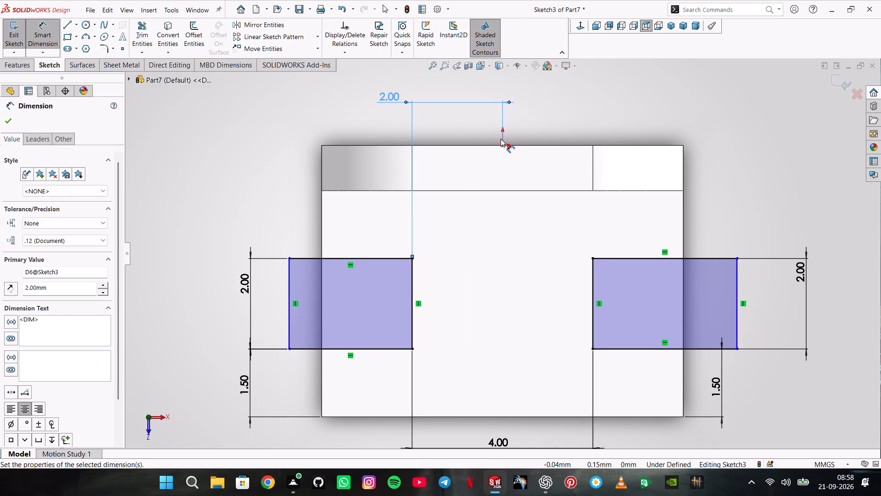
Add a driven horizontal dimension between the origin and the right rectangle's inner vertical side.
{"action": "scroll", "coordinate": [502, 143], "scroll_direction": "down", "scroll_amount": 2}
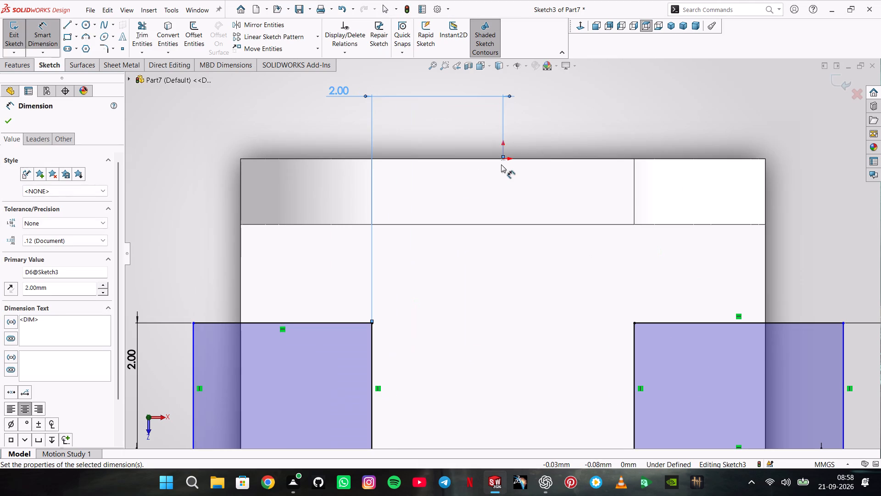
{"action": "left_click", "coordinate": [502, 159]}
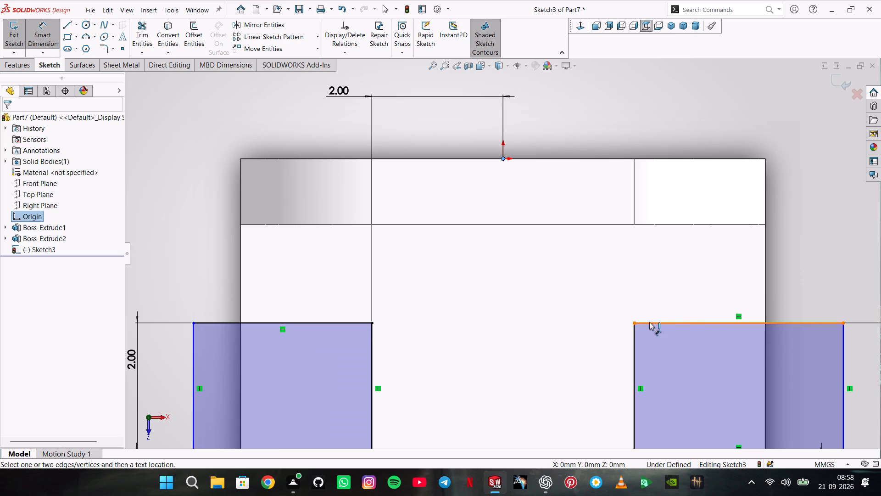
{"action": "left_click", "coordinate": [636, 335]}
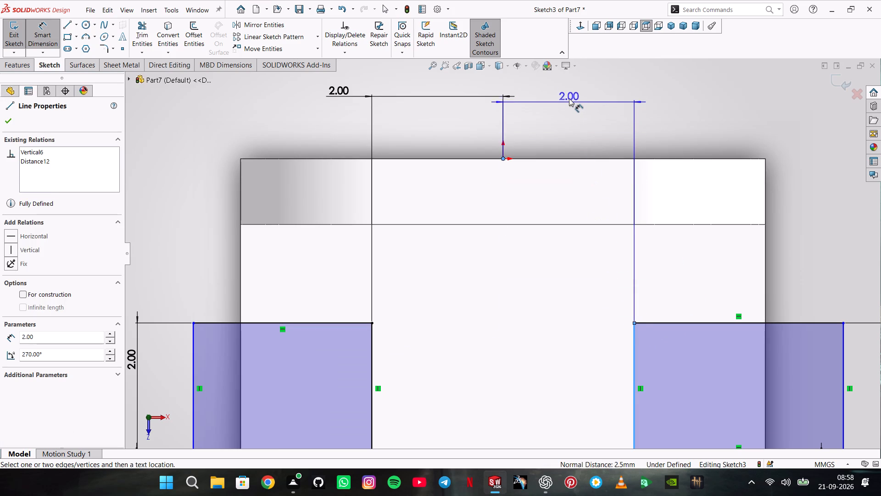
{"action": "left_click", "coordinate": [569, 97]}
{"action": "left_click", "coordinate": [497, 233]}
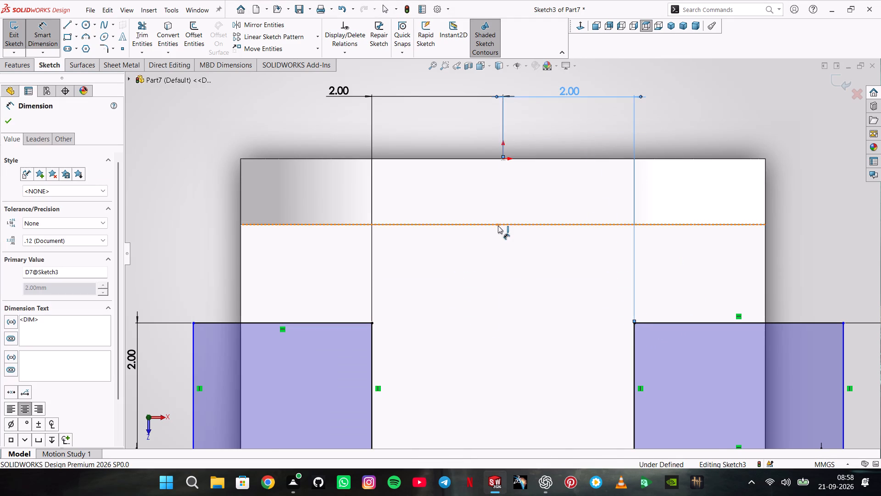
{"action": "scroll", "coordinate": [498, 225], "scroll_direction": "up", "scroll_amount": 1}
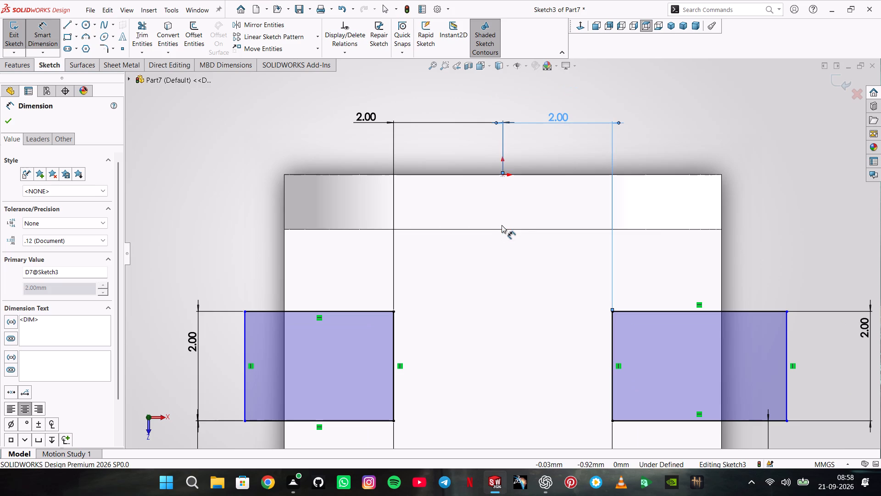
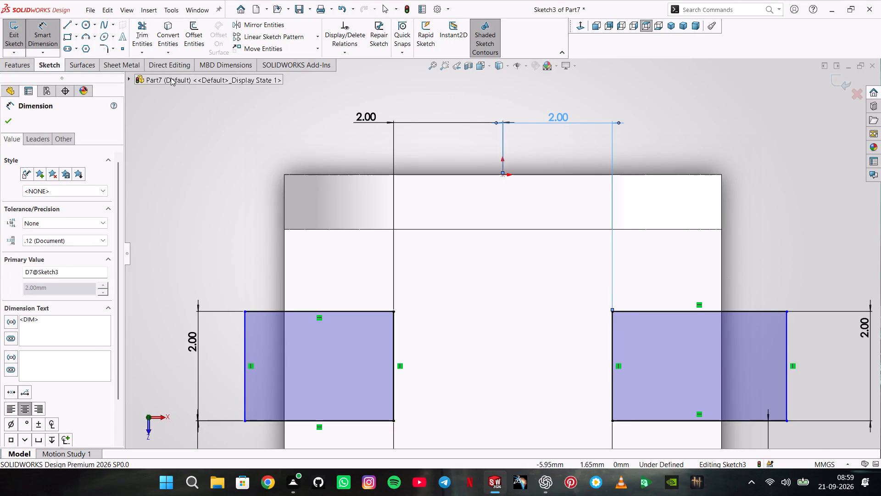
Dimension the right rectangle's outer vertical side 0 mm from the base's right side edge.
{"action": "left_click", "coordinate": [789, 335]}
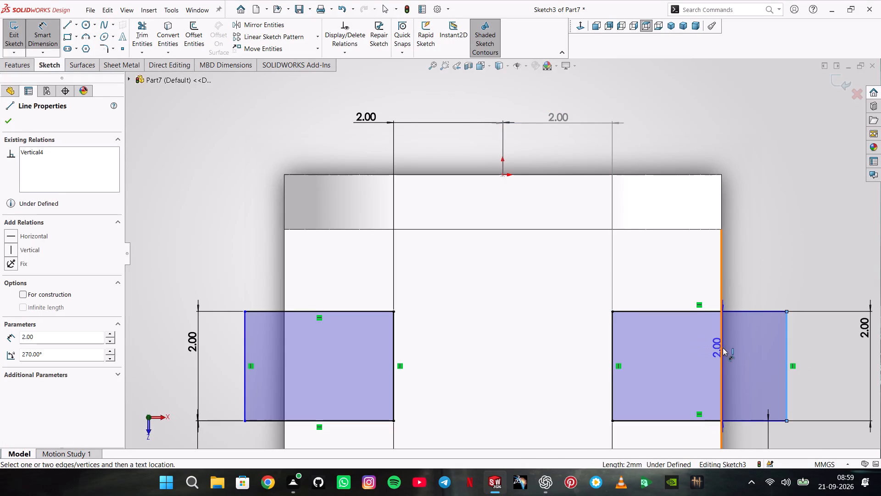
{"action": "left_click", "coordinate": [723, 348]}
{"action": "left_click", "coordinate": [740, 276]}
{"action": "key", "text": "0"}
{"action": "key", "text": "Return"}
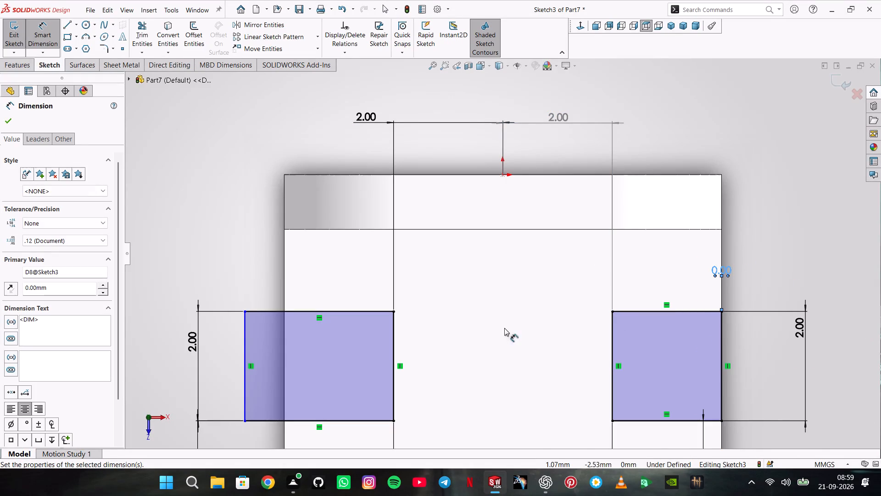
Dimension the left rectangle's outer vertical side 0 mm from the base's left side edge.
{"action": "left_click", "coordinate": [246, 346]}
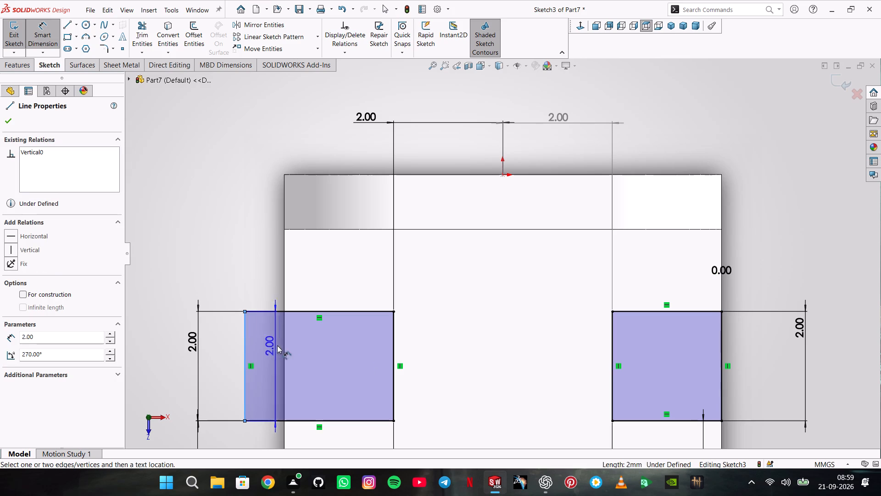
{"action": "left_click", "coordinate": [283, 344]}
{"action": "left_click", "coordinate": [258, 160]}
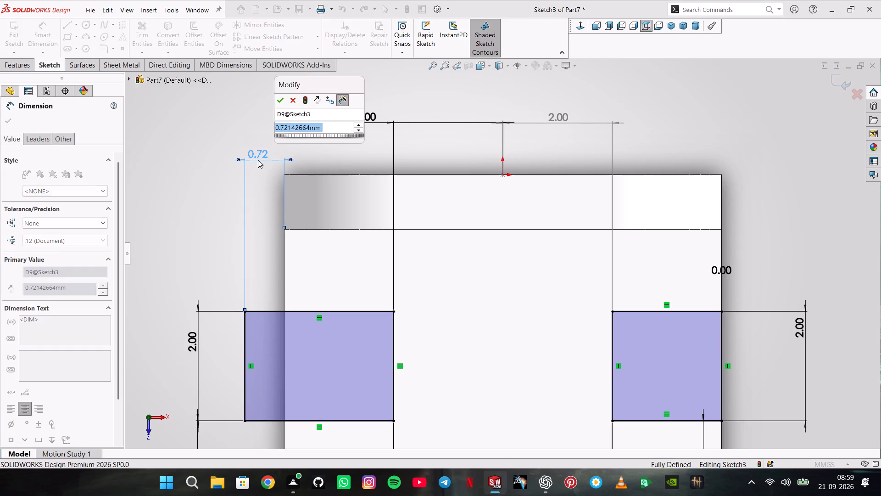
{"action": "key", "text": "0"}
{"action": "key", "text": "Return"}
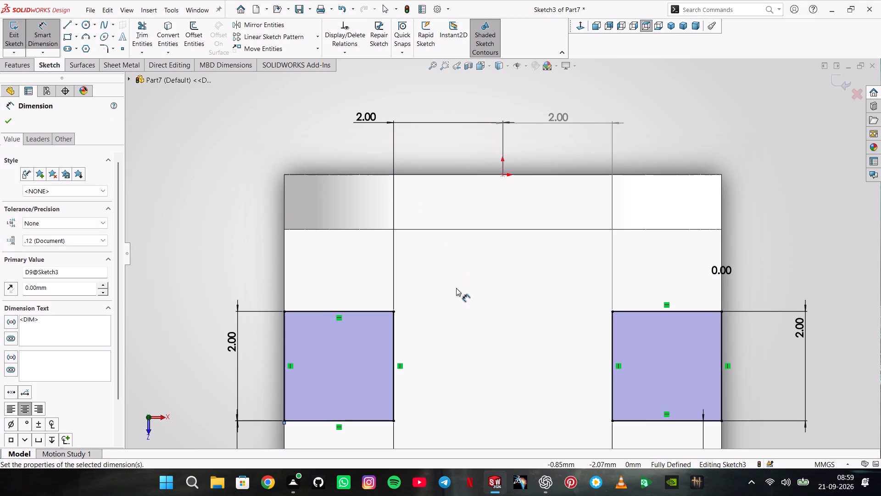
{"action": "left_click", "coordinate": [371, 312]}
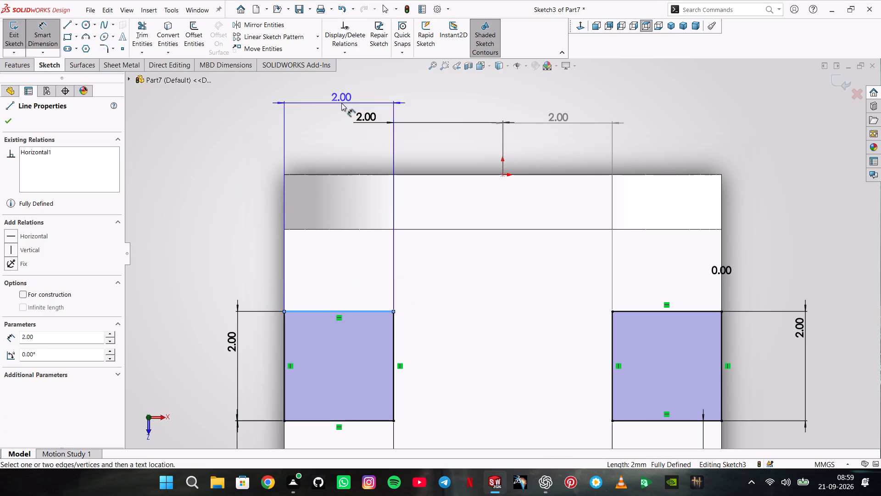
{"action": "key", "text": "Escape"}
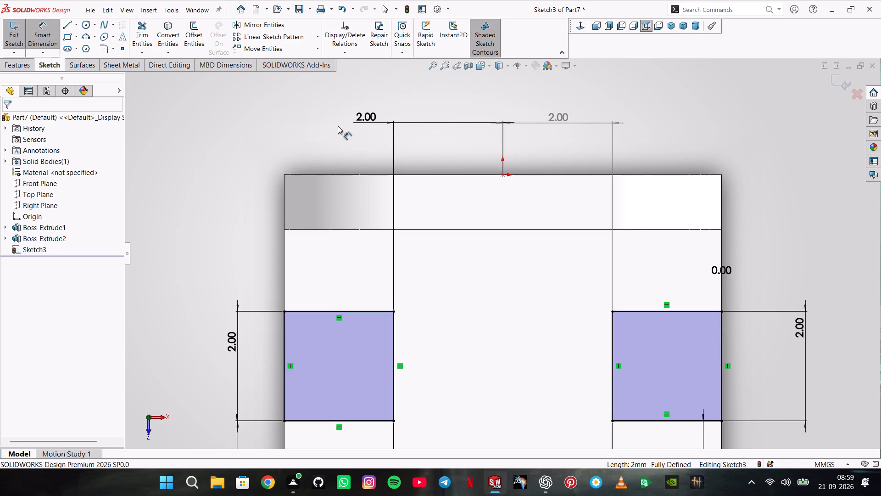
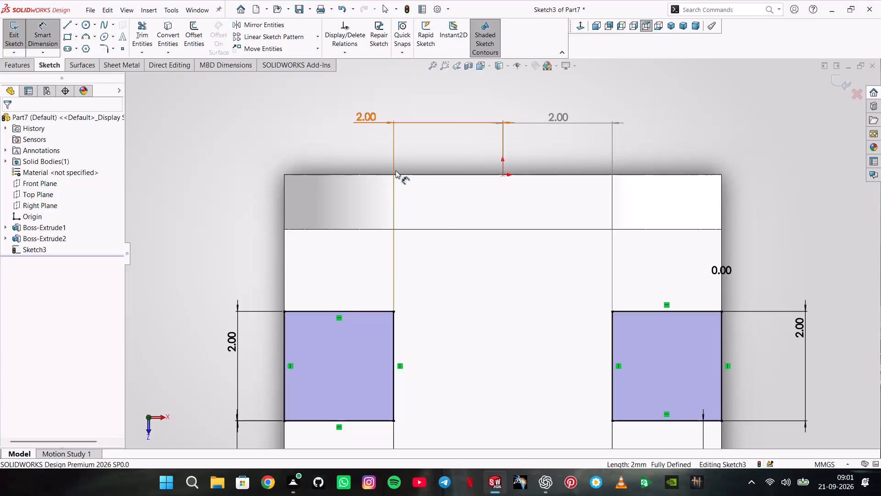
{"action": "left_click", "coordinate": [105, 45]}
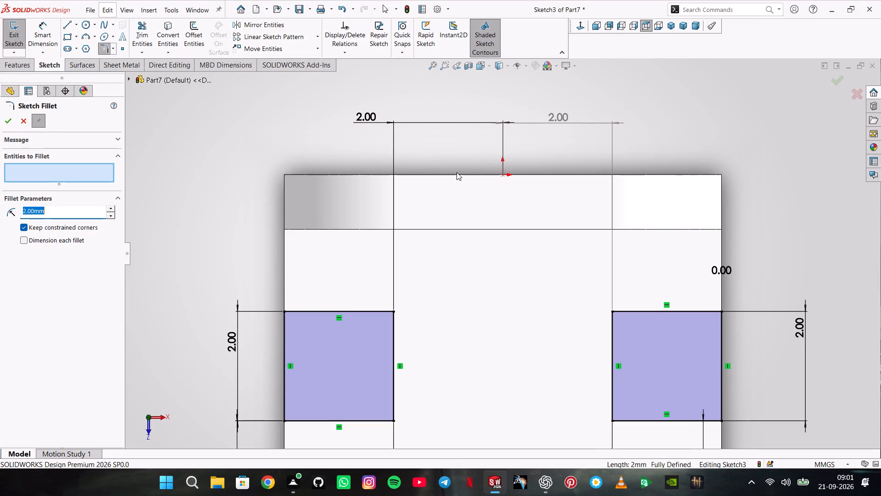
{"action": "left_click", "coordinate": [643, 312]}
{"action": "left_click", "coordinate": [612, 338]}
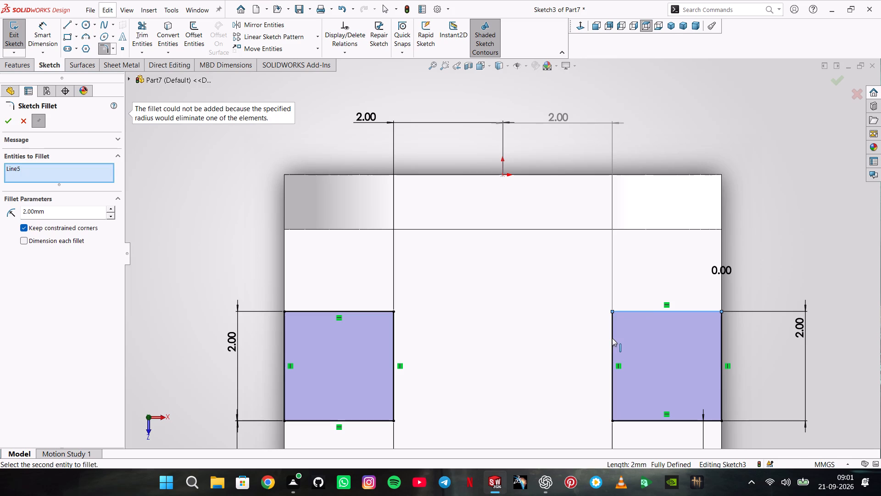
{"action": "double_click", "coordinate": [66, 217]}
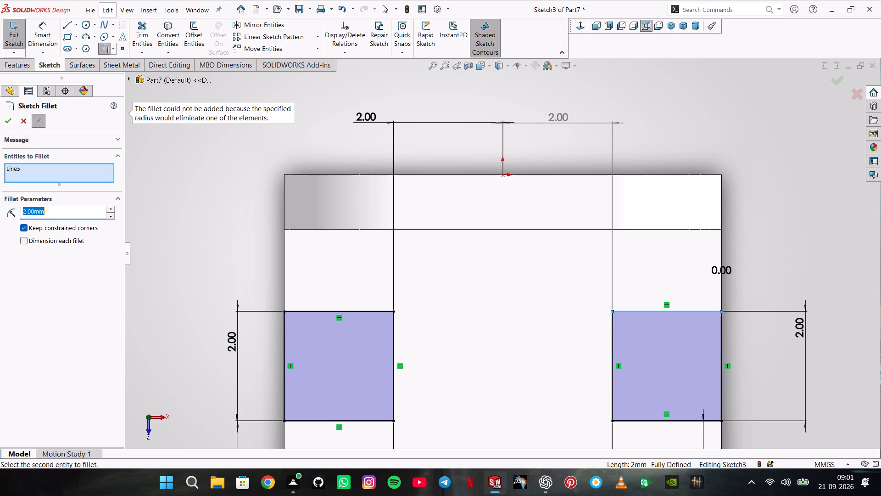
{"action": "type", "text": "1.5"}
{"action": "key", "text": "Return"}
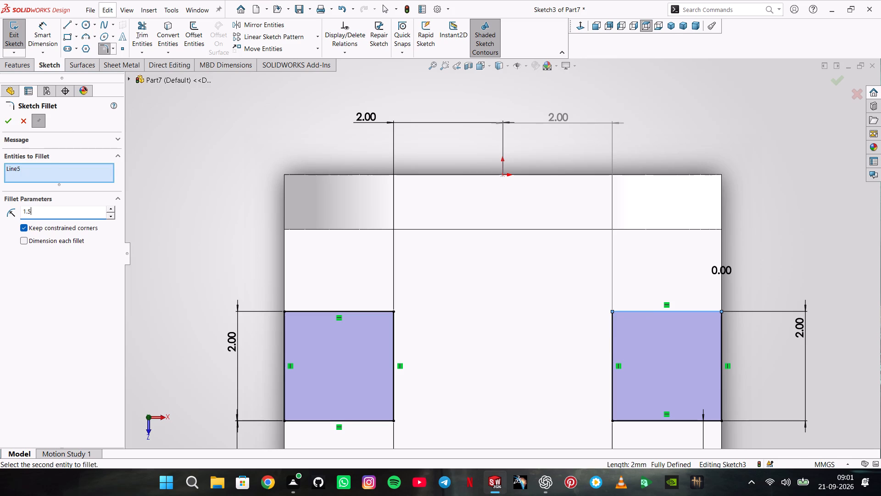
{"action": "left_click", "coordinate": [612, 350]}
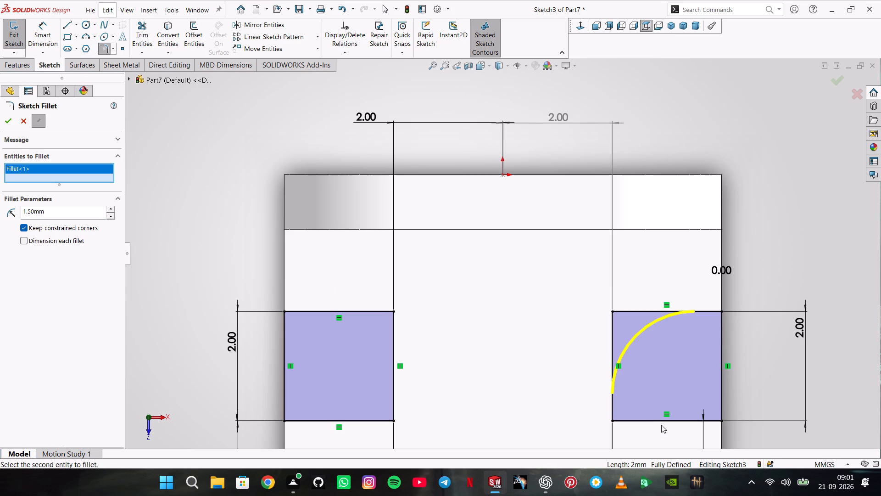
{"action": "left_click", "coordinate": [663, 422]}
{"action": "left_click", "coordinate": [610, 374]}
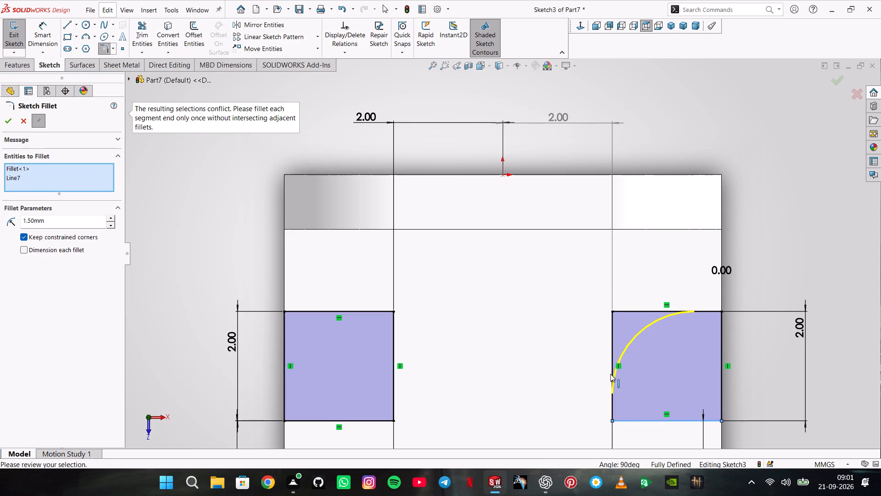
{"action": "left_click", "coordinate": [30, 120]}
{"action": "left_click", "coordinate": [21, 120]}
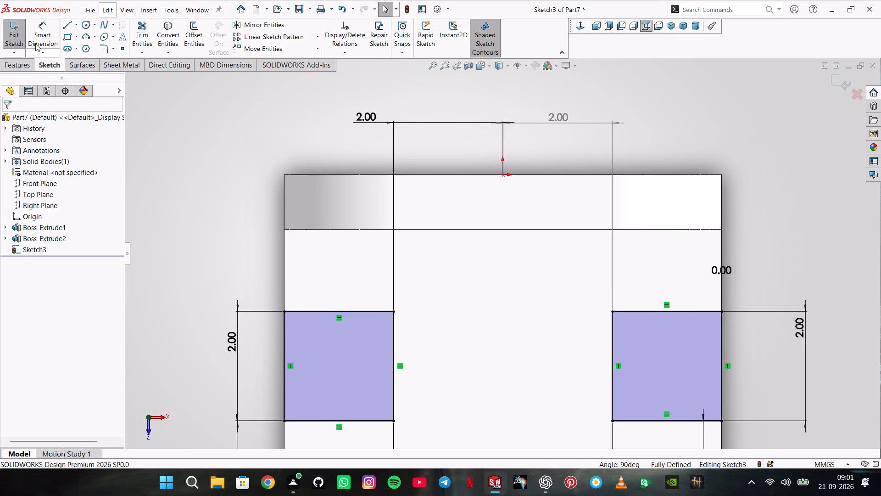
Add 0.8 mm sketch fillets to both inner corners of the right rectangle on the base.
{"action": "left_click", "coordinate": [88, 29]}
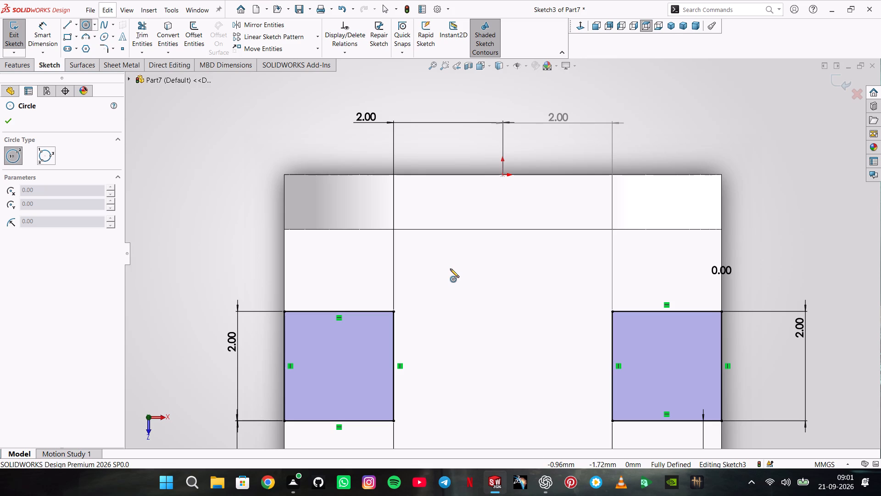
{"action": "left_click", "coordinate": [103, 49]}
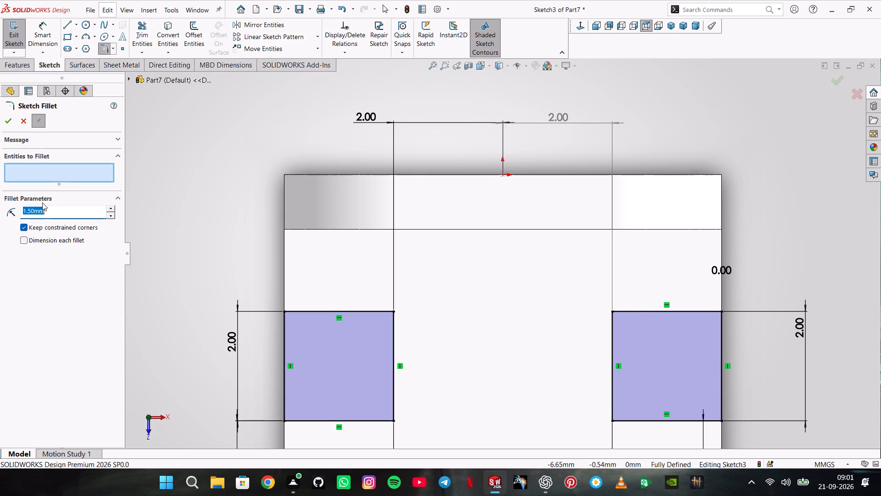
{"action": "type", "text": "0.88"}
{"action": "key", "text": "BackSpace"}
{"action": "key", "text": "Return"}
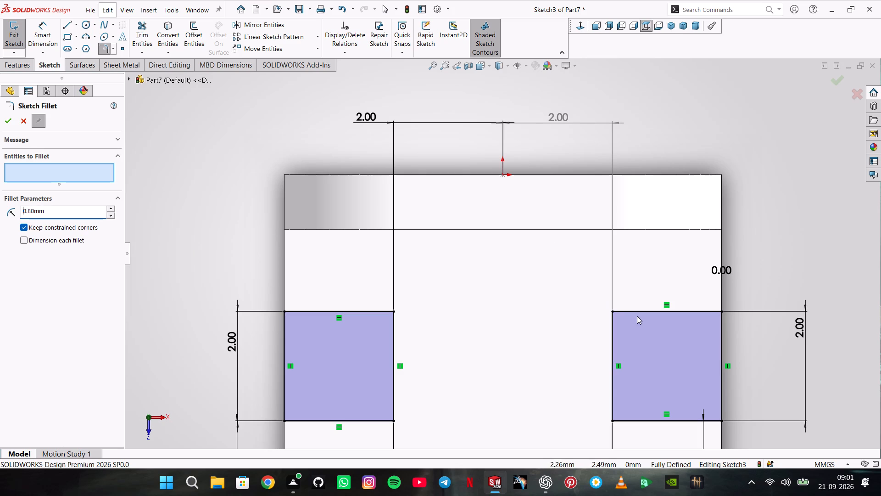
{"action": "left_click", "coordinate": [638, 316]}
{"action": "left_click", "coordinate": [630, 312]}
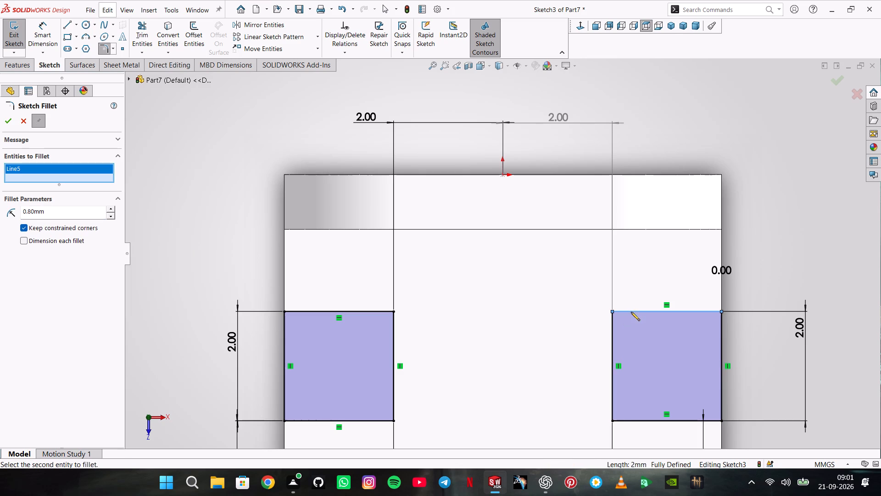
{"action": "left_click", "coordinate": [610, 330]}
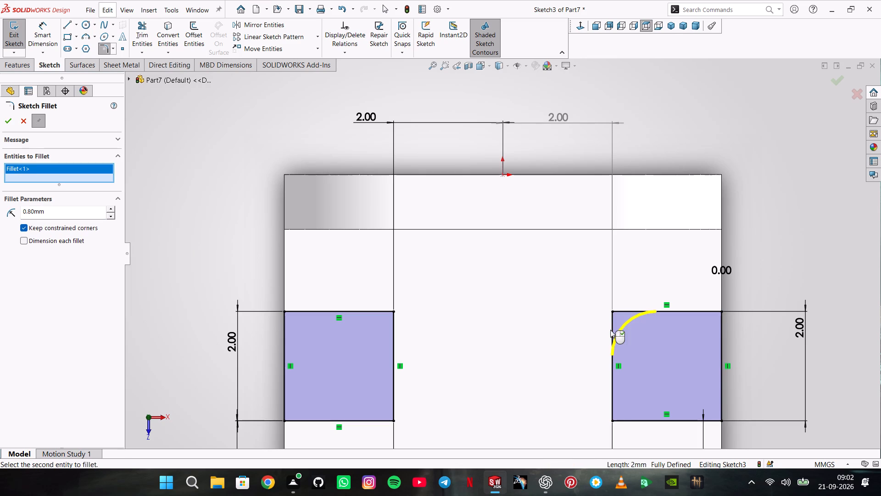
{"action": "left_click", "coordinate": [614, 384]}
{"action": "left_click", "coordinate": [643, 421]}
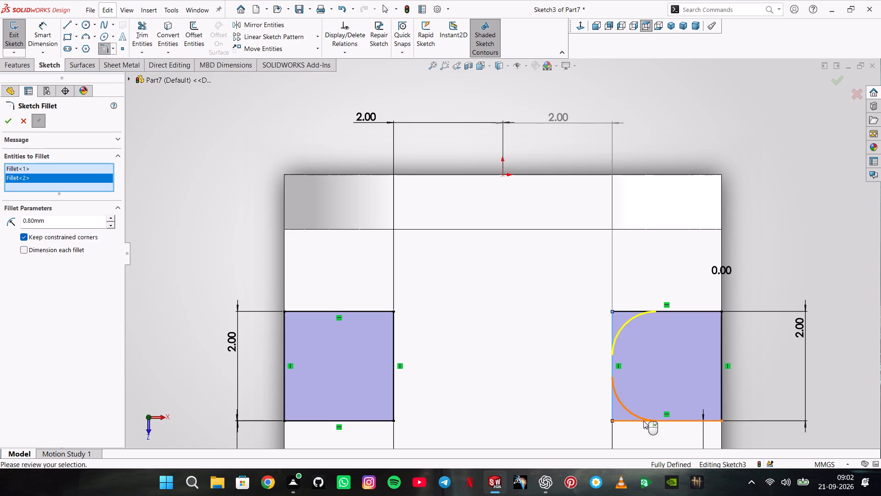
Round both inner corners of the left rectangle with 0.8 mm sketch fillets and finish the Sketch Fillet command.
{"action": "left_click", "coordinate": [369, 312]}
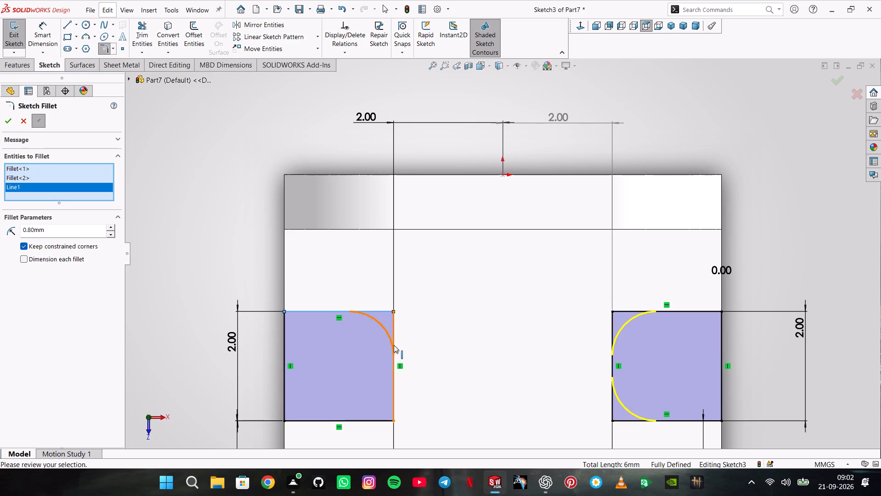
{"action": "left_click", "coordinate": [394, 345]}
{"action": "left_click", "coordinate": [392, 394]}
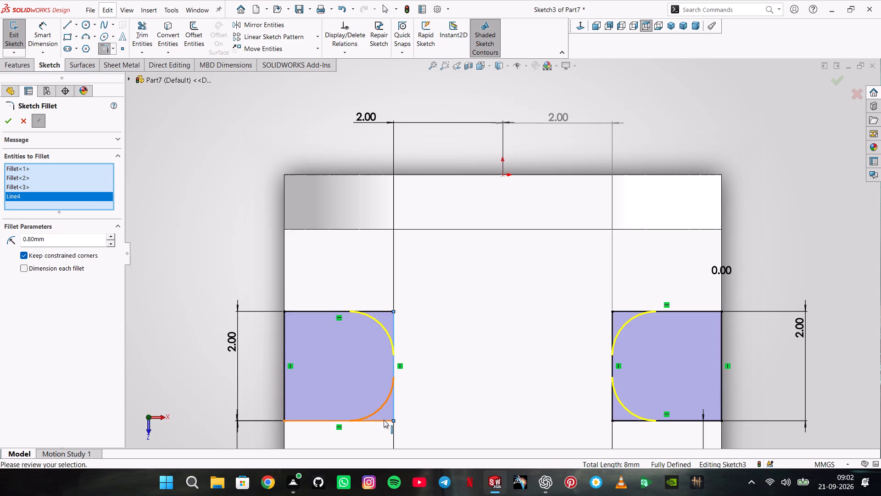
{"action": "left_click", "coordinate": [384, 420]}
{"action": "left_click", "coordinate": [6, 121]}
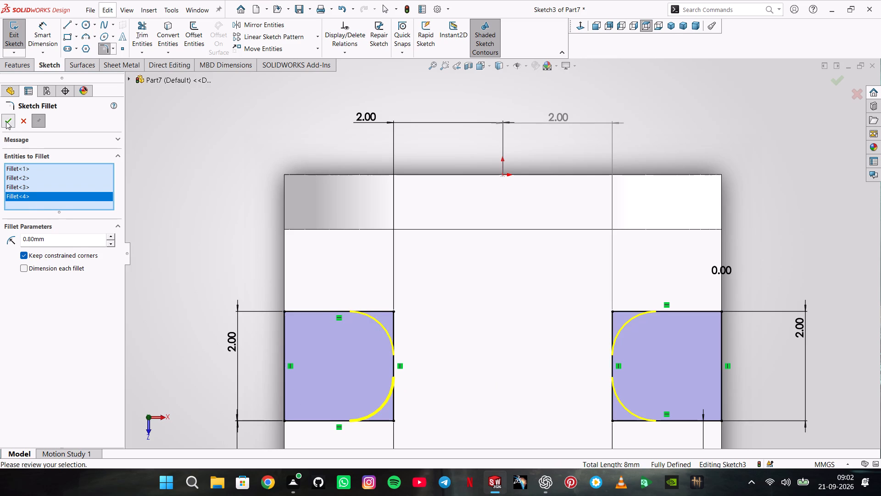
{"action": "left_click", "coordinate": [185, 193]}
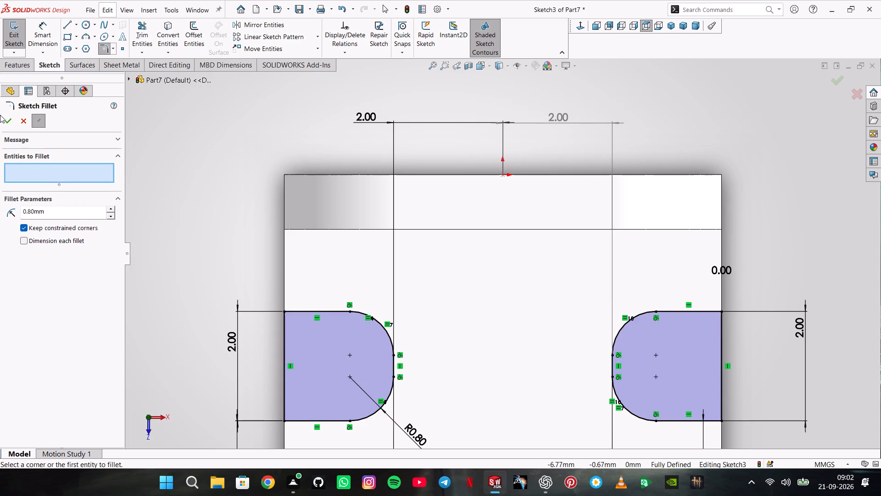
{"action": "left_click", "coordinate": [7, 127]}
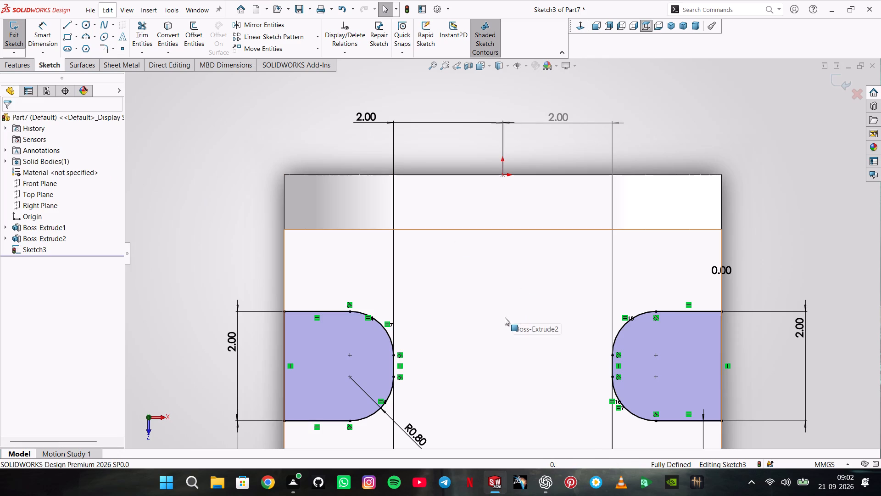
Extrude-cut the two rounded profiles down through the base plate to form open side notches.
{"action": "scroll", "coordinate": [505, 317], "scroll_direction": "up", "scroll_amount": 1}
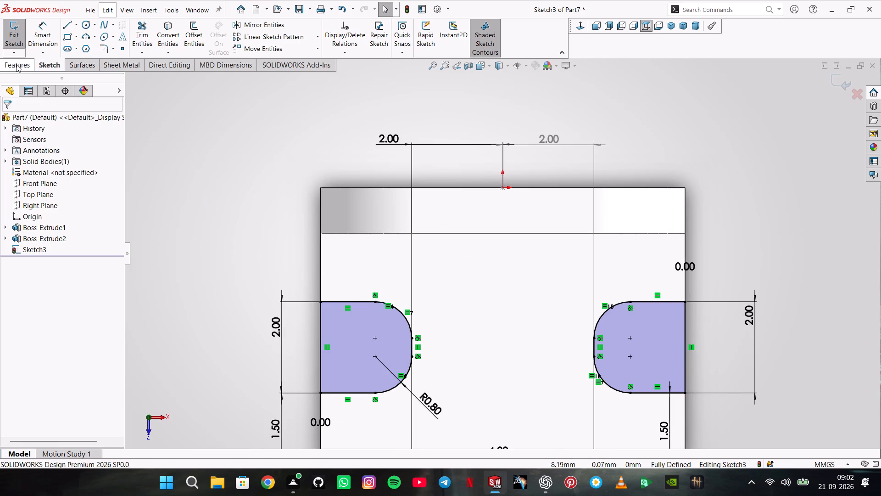
{"action": "left_click", "coordinate": [17, 64]}
{"action": "left_click", "coordinate": [177, 28]}
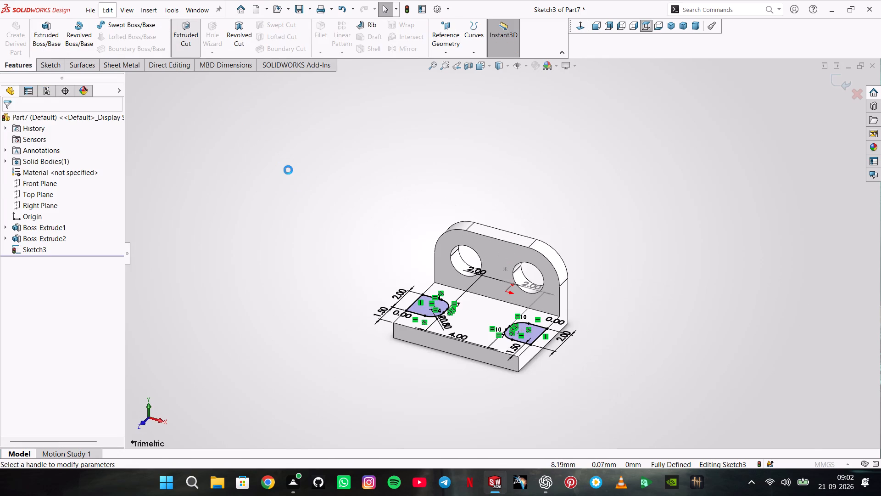
{"action": "left_click", "coordinate": [8, 125]}
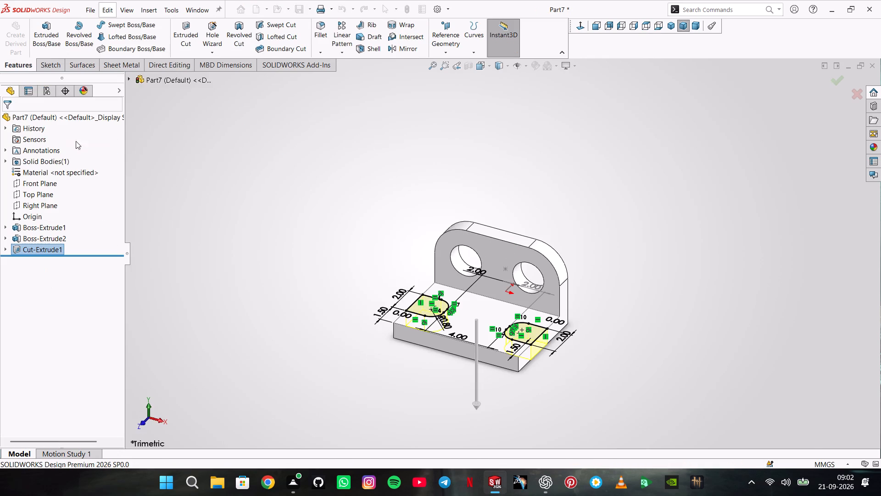
{"action": "left_click", "coordinate": [323, 240]}
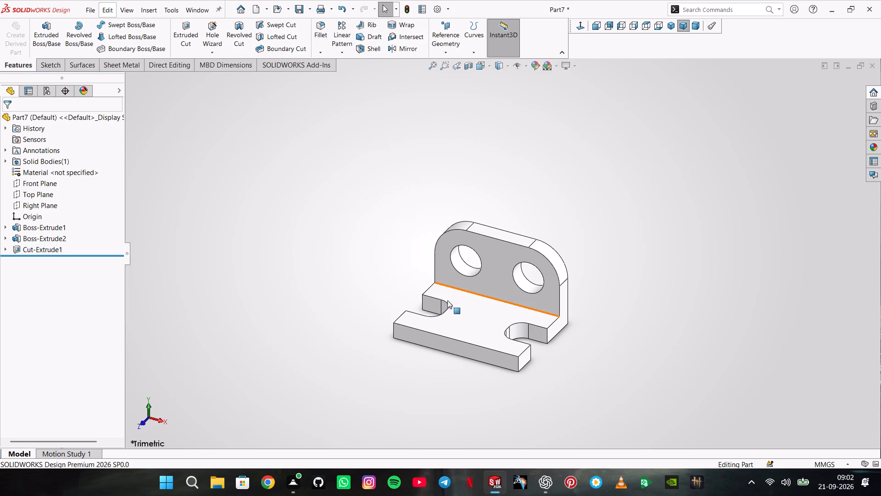
On the Right Plane, sketch a 5 by 4 mm corner rectangle from the upright's top front corner to the base's outer top corner.
{"action": "scroll", "coordinate": [412, 303], "scroll_direction": "down", "scroll_amount": 3}
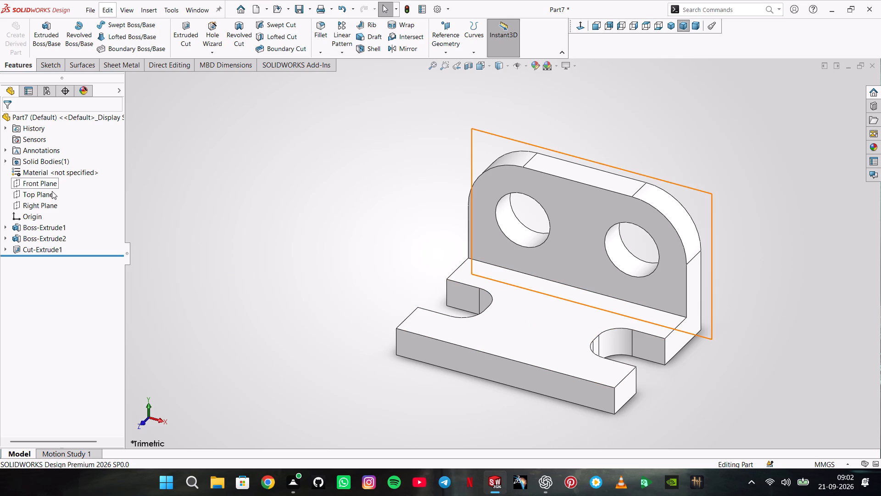
{"action": "left_click", "coordinate": [51, 203]}
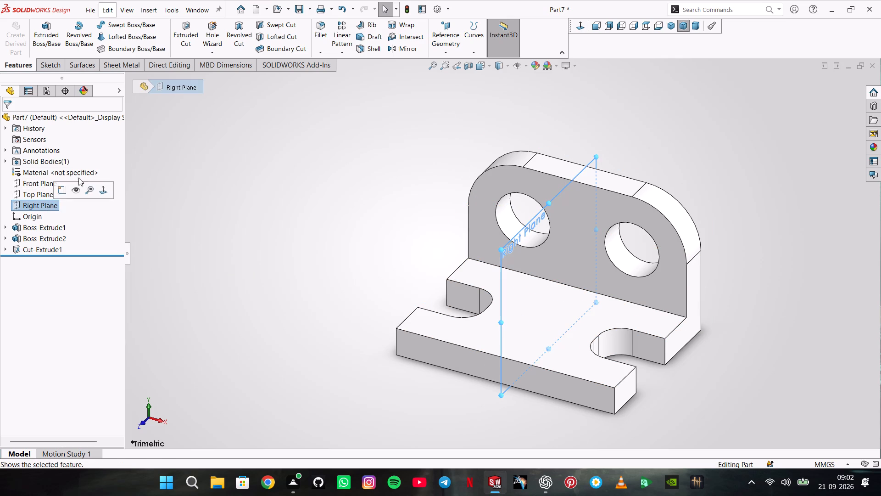
{"action": "left_click", "coordinate": [56, 203]}
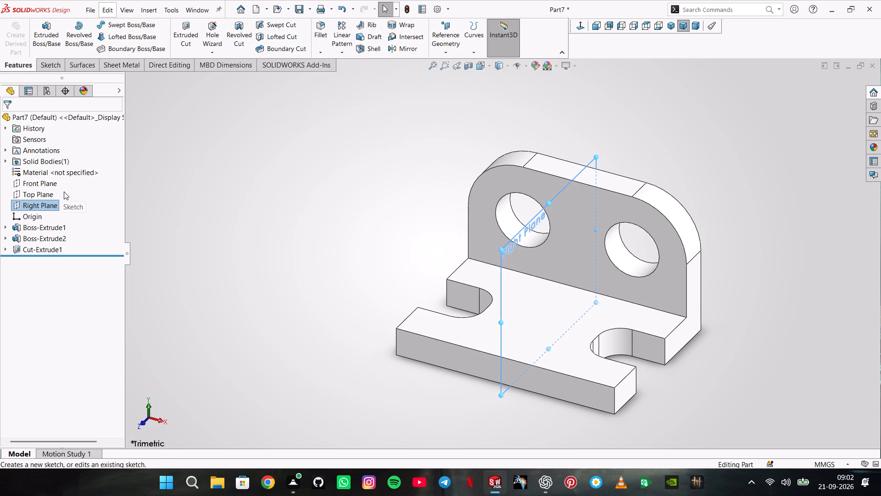
{"action": "left_click", "coordinate": [180, 187]}
{"action": "left_click", "coordinate": [57, 207]}
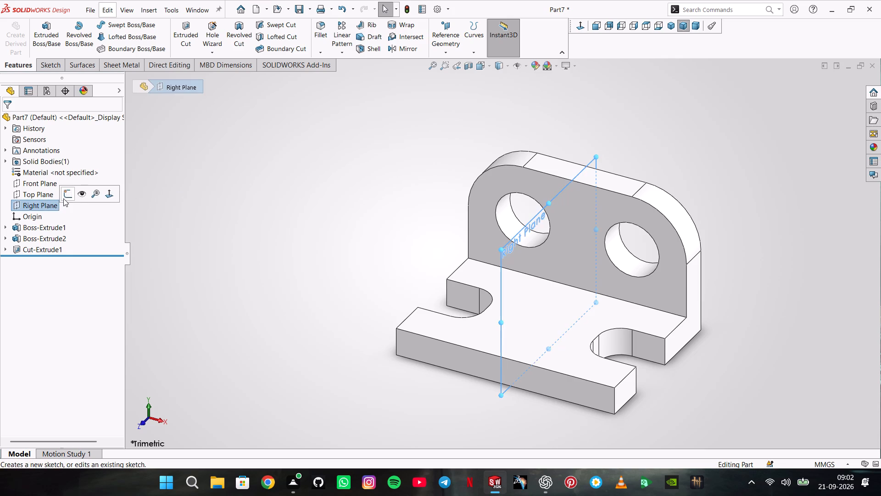
{"action": "left_click", "coordinate": [63, 198]}
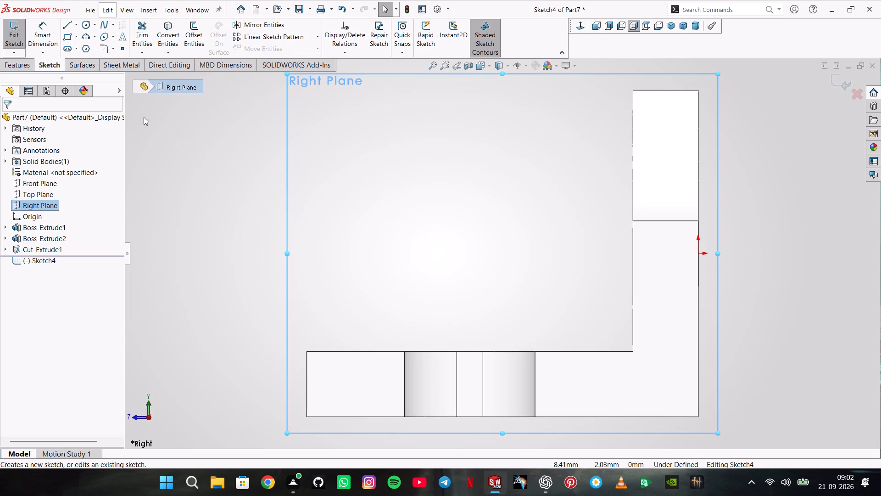
{"action": "left_click", "coordinate": [70, 38]}
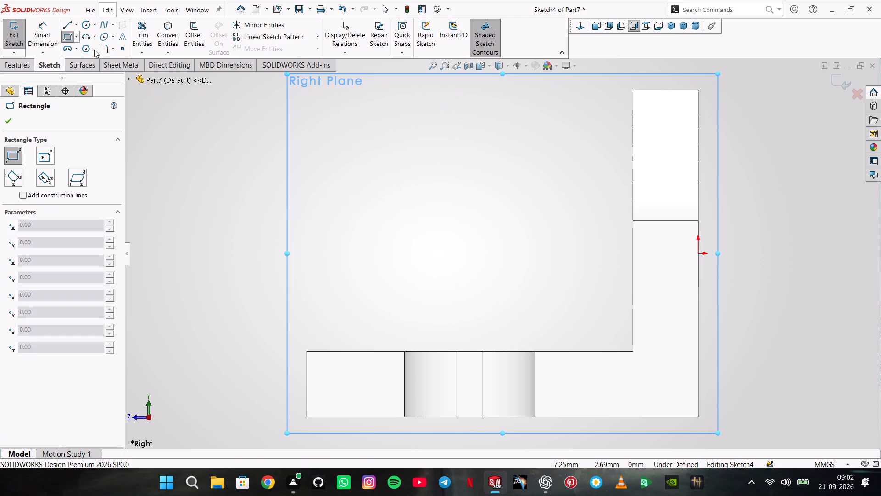
{"action": "left_click", "coordinate": [631, 91]}
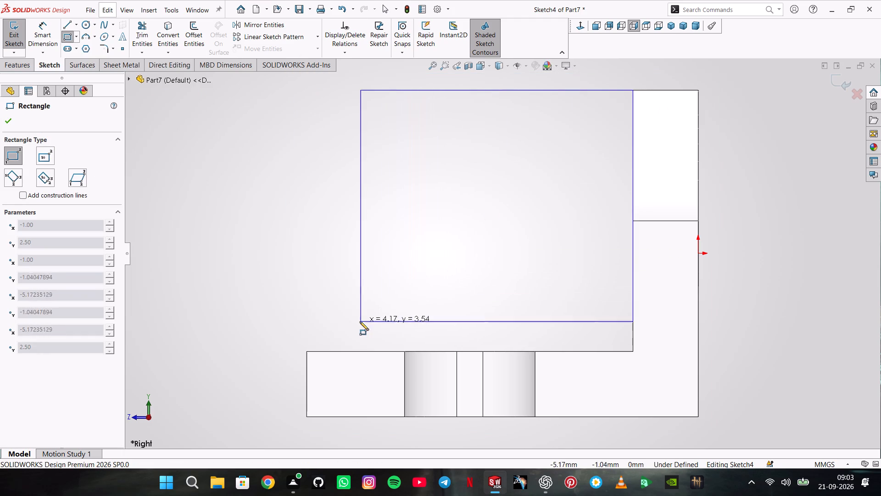
{"action": "left_click", "coordinate": [306, 351]}
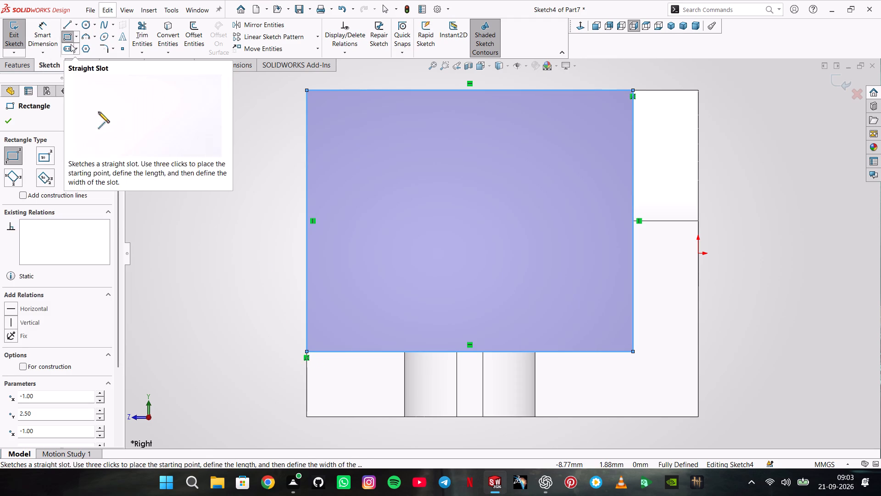
Sketch two concentric circles near the rectangle's upper outer corner, the larger with a radius of about 1.3 mm.
{"action": "left_click", "coordinate": [100, 48]}
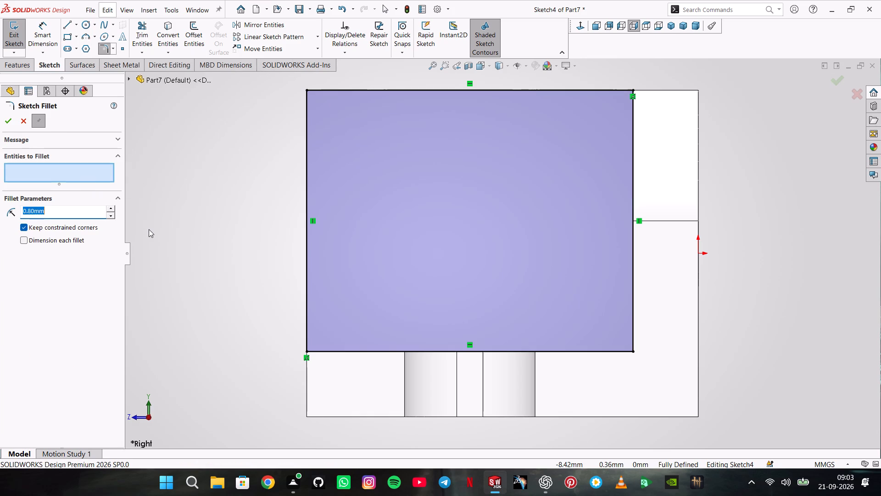
{"action": "left_click", "coordinate": [86, 26]}
{"action": "left_click", "coordinate": [398, 168]}
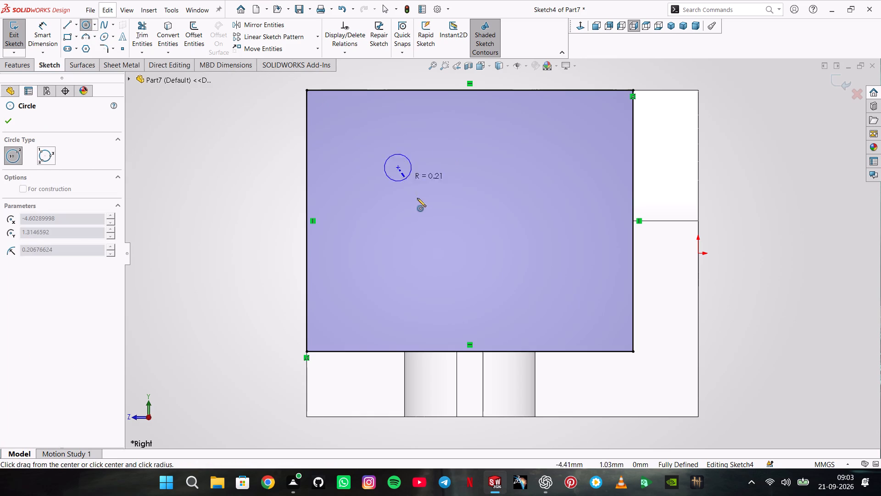
{"action": "left_click", "coordinate": [421, 206]}
{"action": "left_click", "coordinate": [398, 170]}
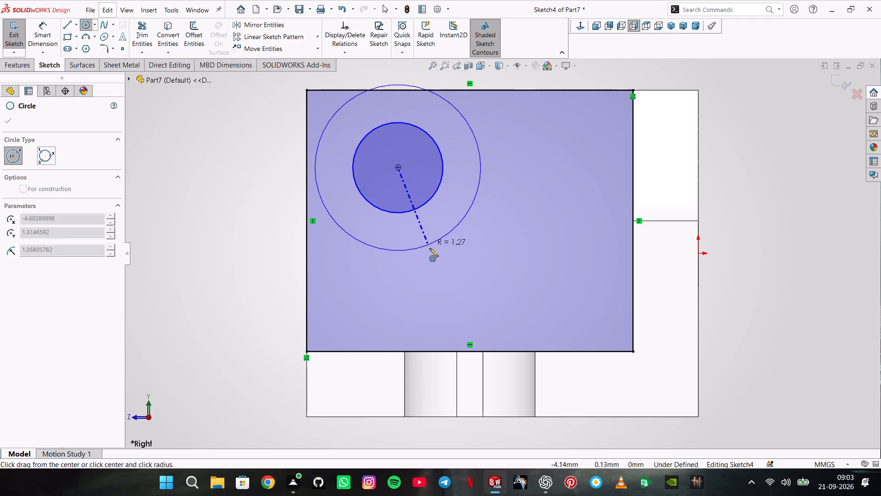
{"action": "left_click", "coordinate": [429, 248]}
Dimension the two concentric circles, setting the outer diameter to 3 mm and the inner diameter to 1.5 mm.
{"action": "left_click", "coordinate": [50, 33]}
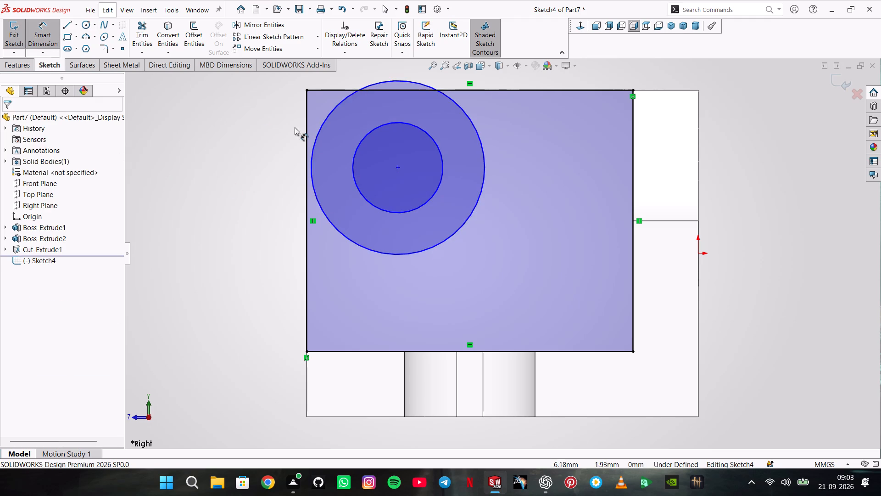
{"action": "left_click", "coordinate": [325, 124]}
{"action": "left_click", "coordinate": [229, 146]}
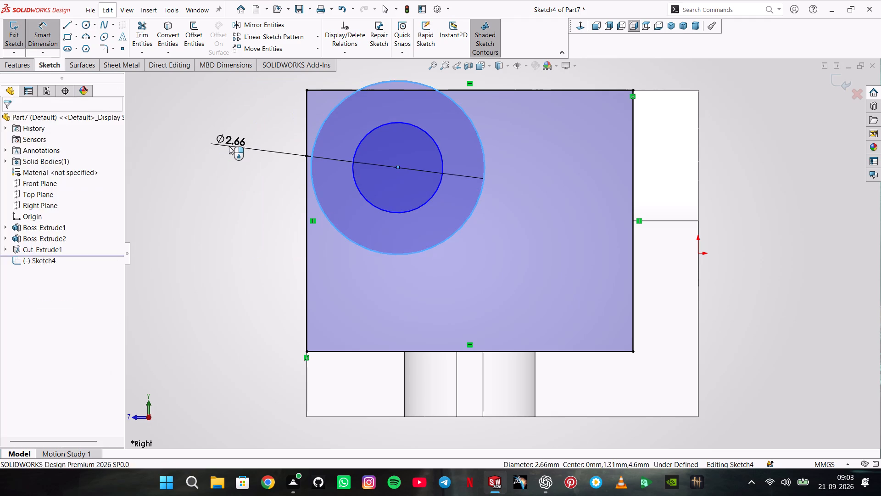
{"action": "key", "text": "3"}
{"action": "key", "text": "Return"}
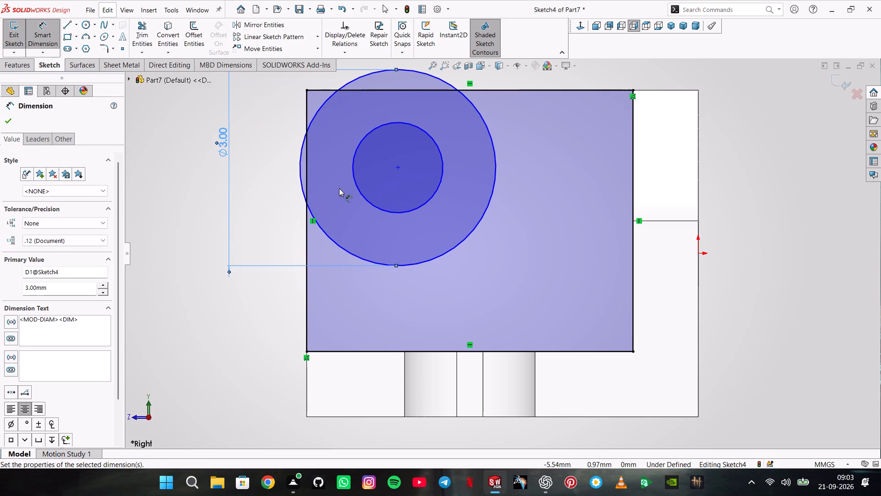
{"action": "left_click", "coordinate": [355, 179]}
{"action": "left_click", "coordinate": [256, 172]}
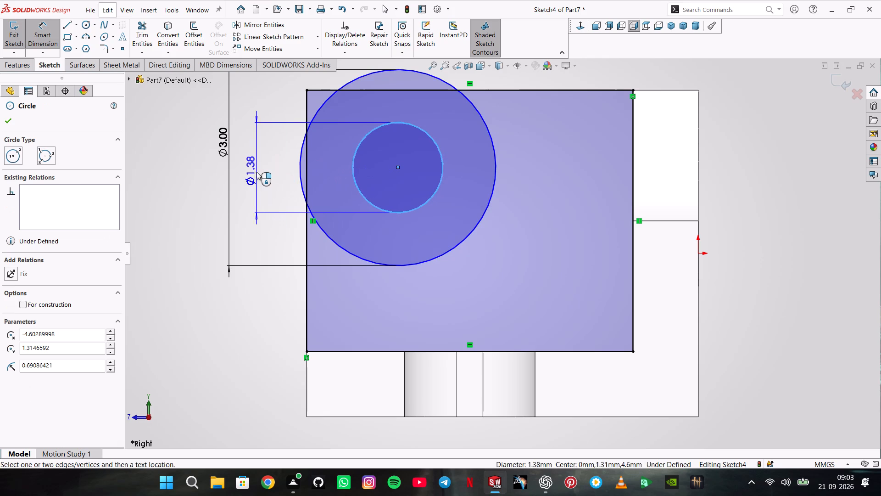
{"action": "type", "text": "1.5"}
{"action": "key", "text": "Return"}
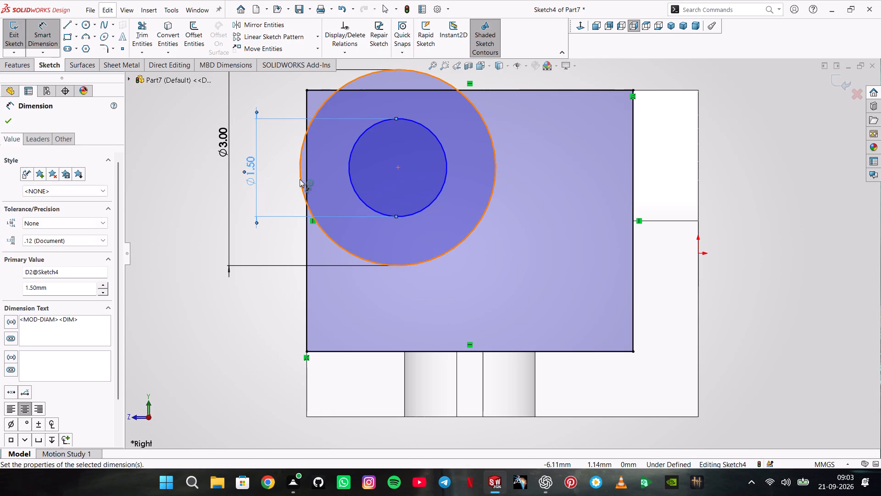
{"action": "left_click", "coordinate": [39, 42]}
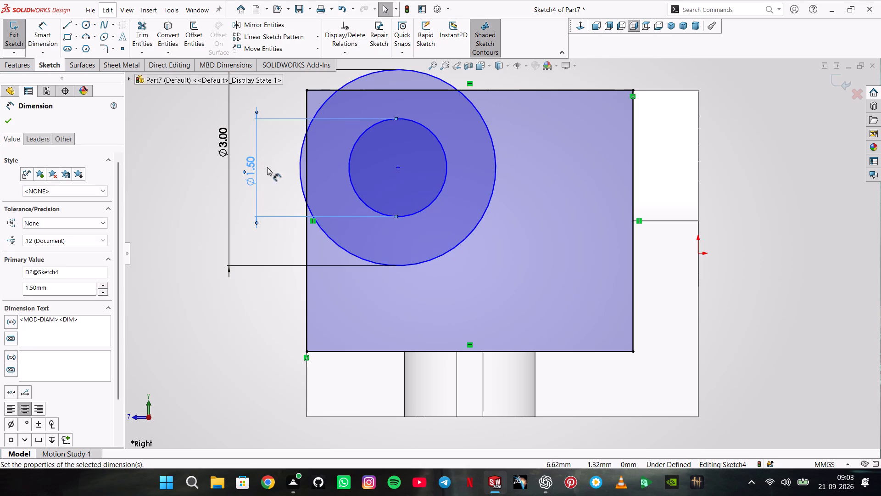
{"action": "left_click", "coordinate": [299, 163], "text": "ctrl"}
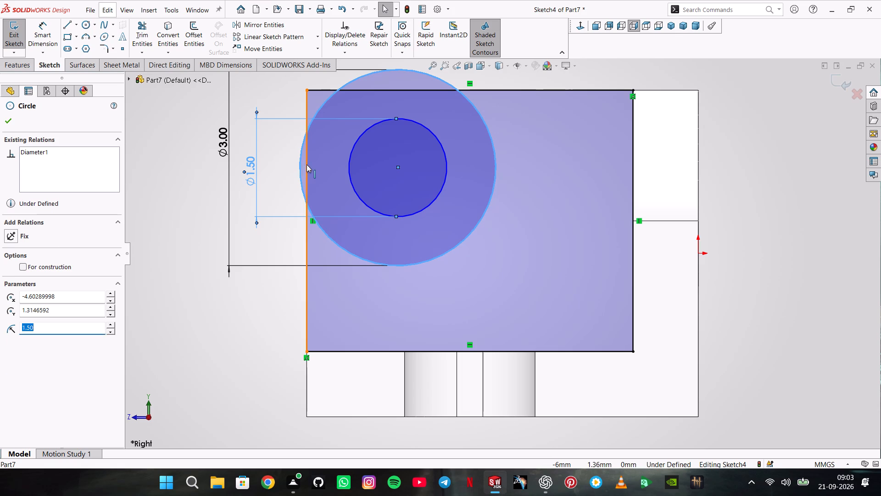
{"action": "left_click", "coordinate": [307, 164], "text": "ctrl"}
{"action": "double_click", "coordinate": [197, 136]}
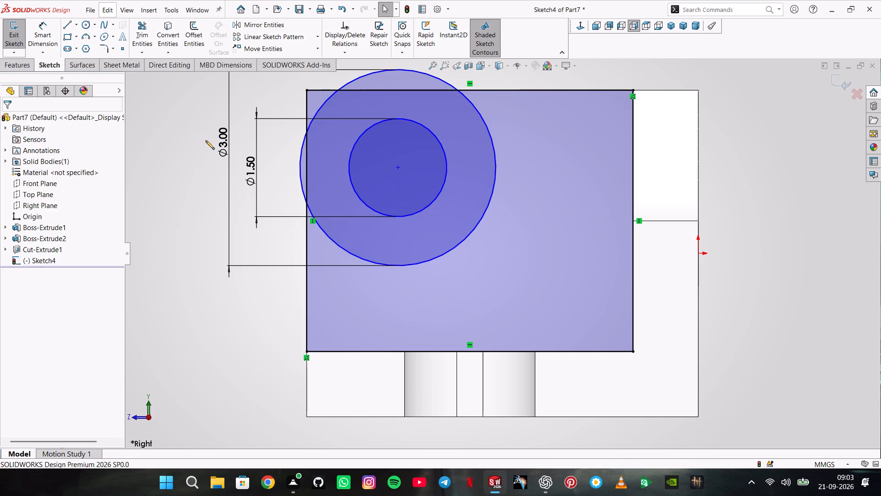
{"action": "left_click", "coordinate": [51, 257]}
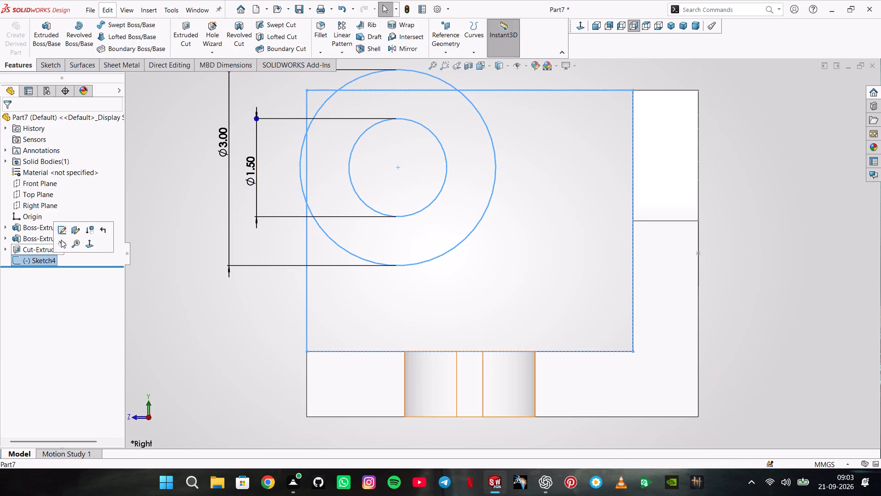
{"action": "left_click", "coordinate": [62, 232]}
Make the 3 mm circle tangent to both the rectangle's outer vertical edge and its top edge.
{"action": "left_click", "coordinate": [317, 177], "text": "ctrl"}
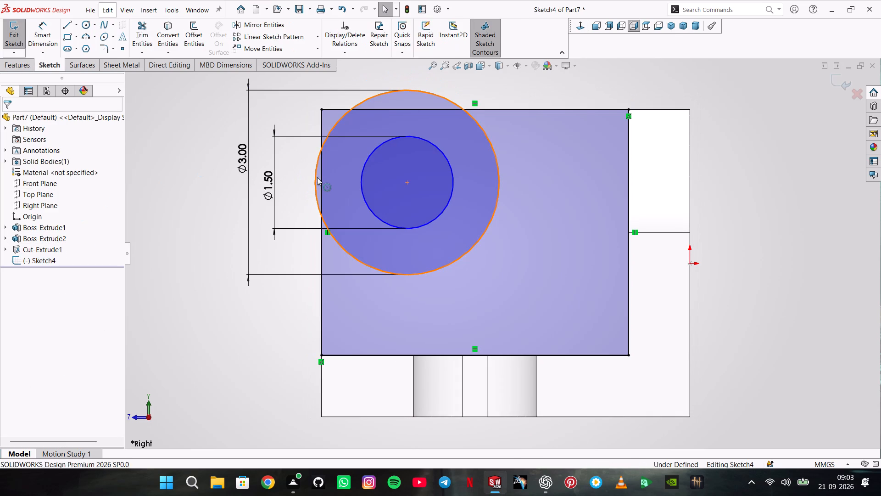
{"action": "left_click", "coordinate": [322, 178], "text": "ctrl"}
{"action": "left_click", "coordinate": [40, 278]}
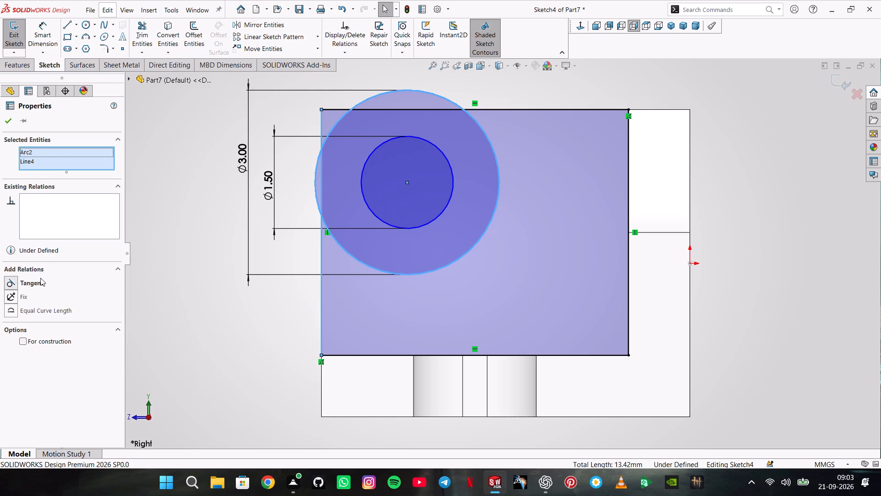
{"action": "left_click", "coordinate": [172, 194]}
{"action": "left_click", "coordinate": [409, 91], "text": "ctrl"}
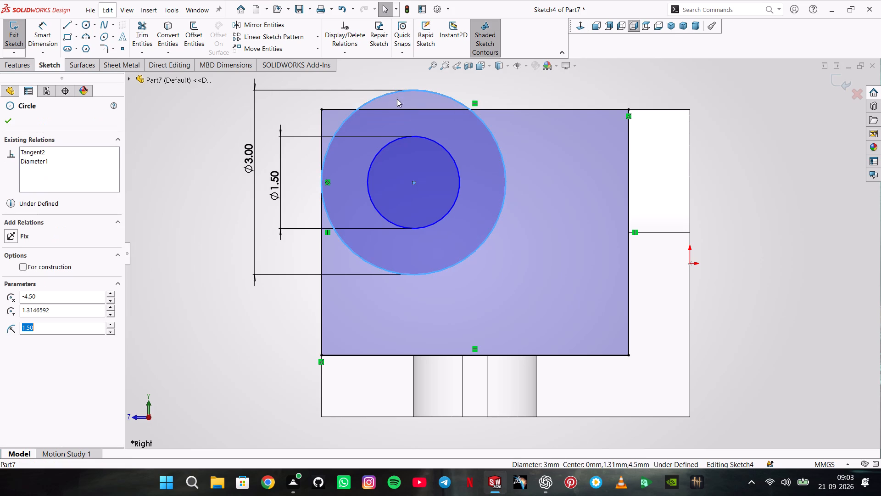
{"action": "left_click", "coordinate": [403, 112], "text": "ctrl"}
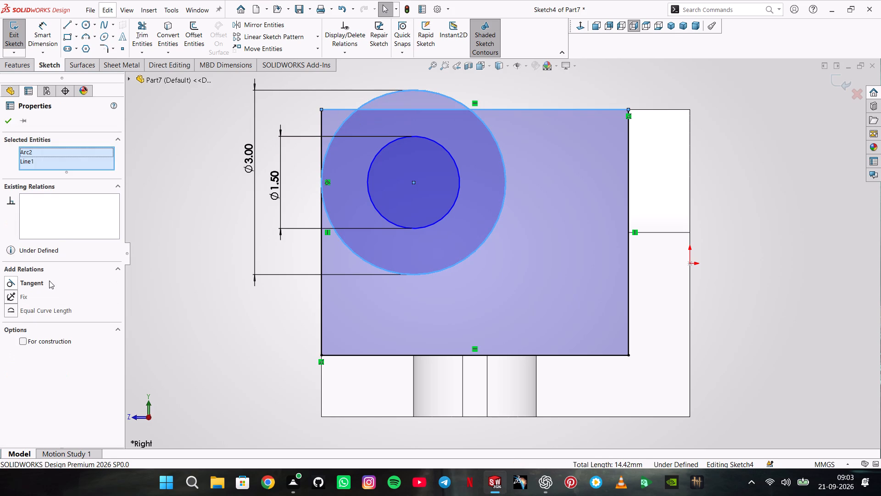
{"action": "left_click", "coordinate": [47, 283]}
{"action": "left_click", "coordinate": [205, 180]}
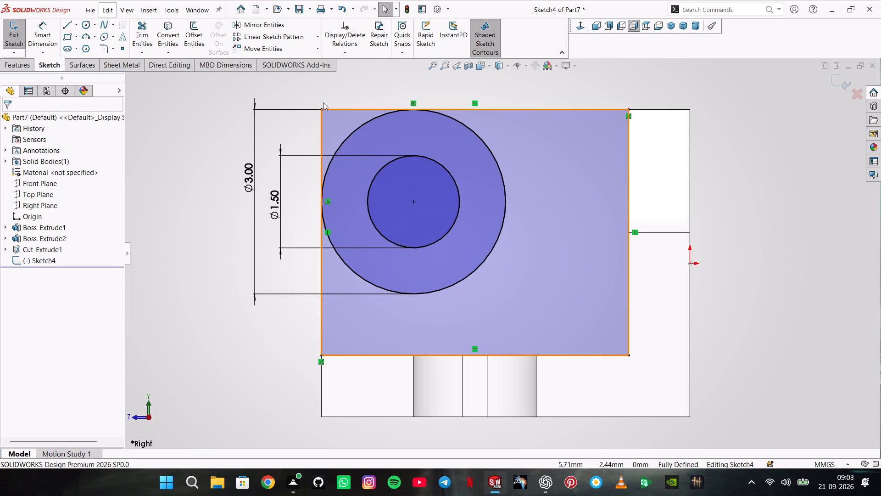
Trim the rectangle's outer top corner, the outer circle's inner arc and the 1.5 mm circle, leaving a rounded-corner profile.
{"action": "left_click", "coordinate": [144, 33]}
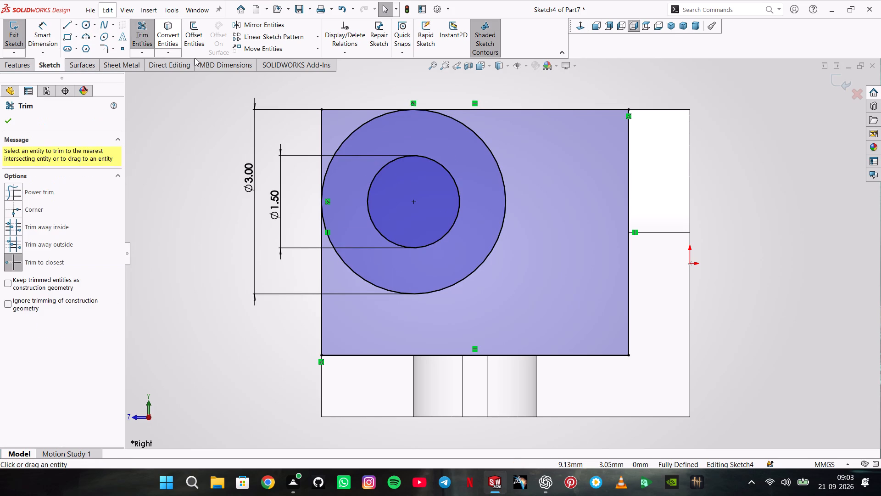
{"action": "left_click", "coordinate": [344, 109]}
{"action": "left_click", "coordinate": [320, 124]}
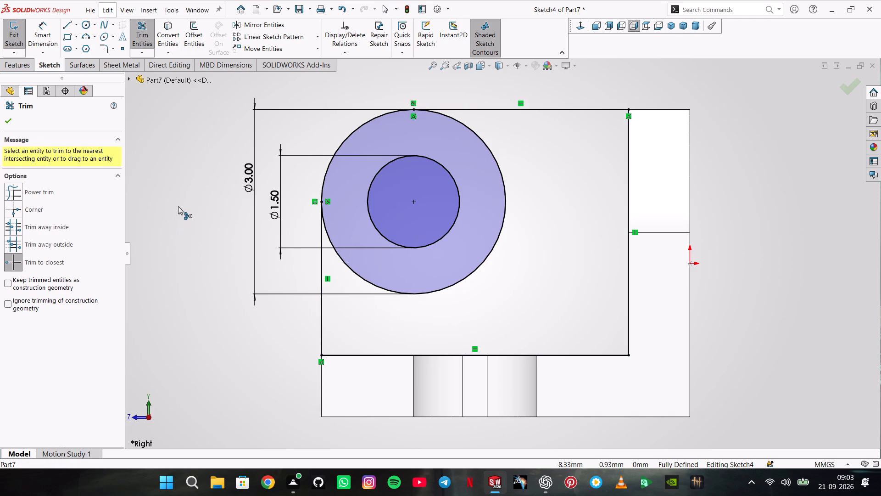
{"action": "left_click", "coordinate": [474, 132]}
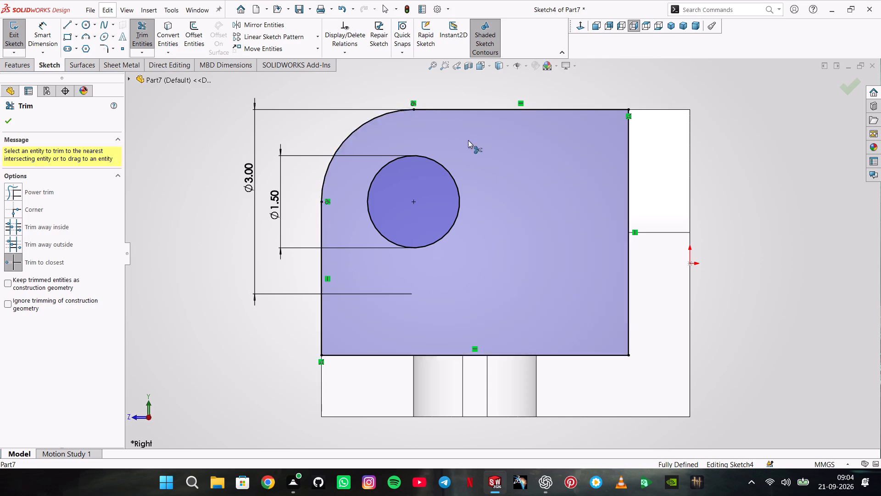
{"action": "left_click", "coordinate": [440, 166]}
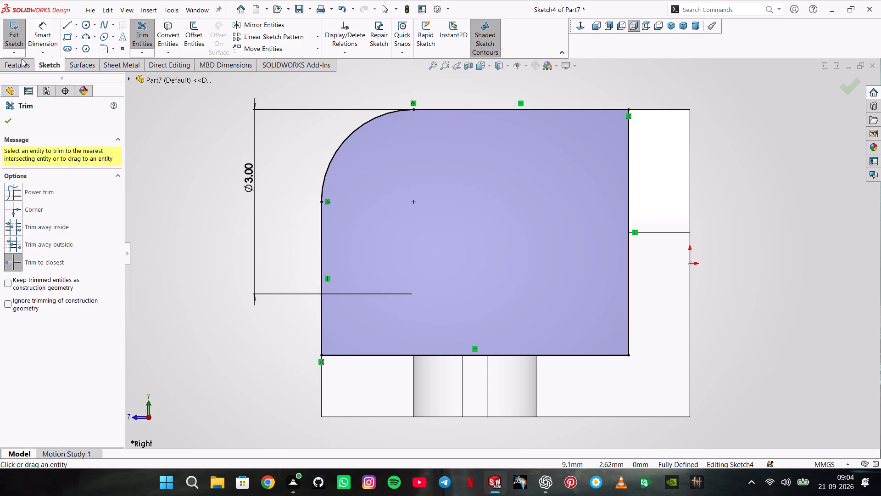
Extrude the rounded-corner profile as a boss with the Mid Plane end condition and a 1 mm depth.
{"action": "left_click", "coordinate": [22, 60]}
{"action": "left_click", "coordinate": [51, 41]}
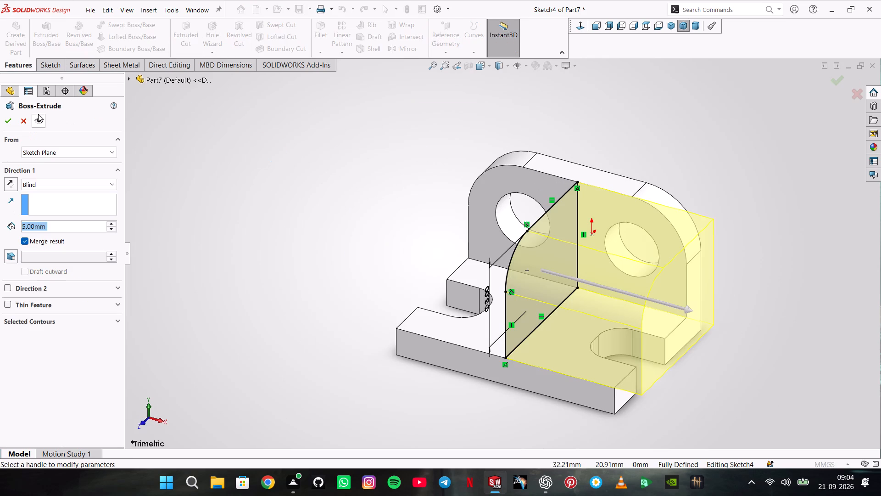
{"action": "left_click", "coordinate": [54, 183]}
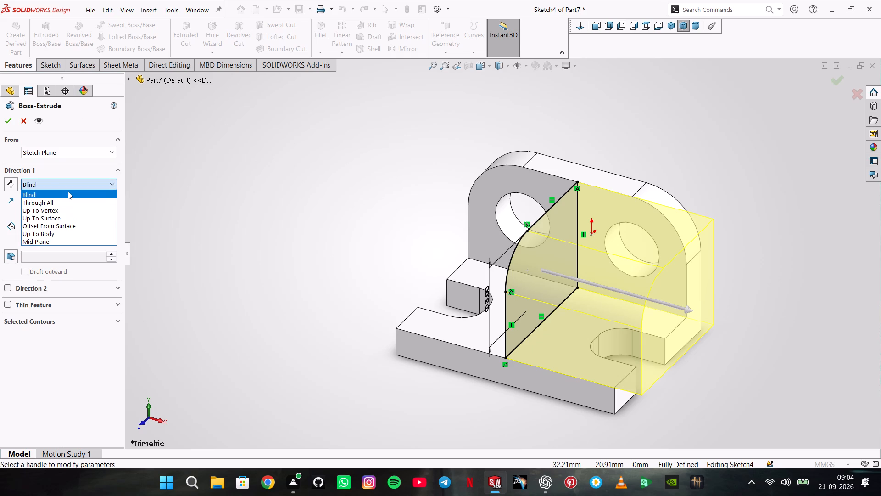
{"action": "left_click", "coordinate": [48, 240]}
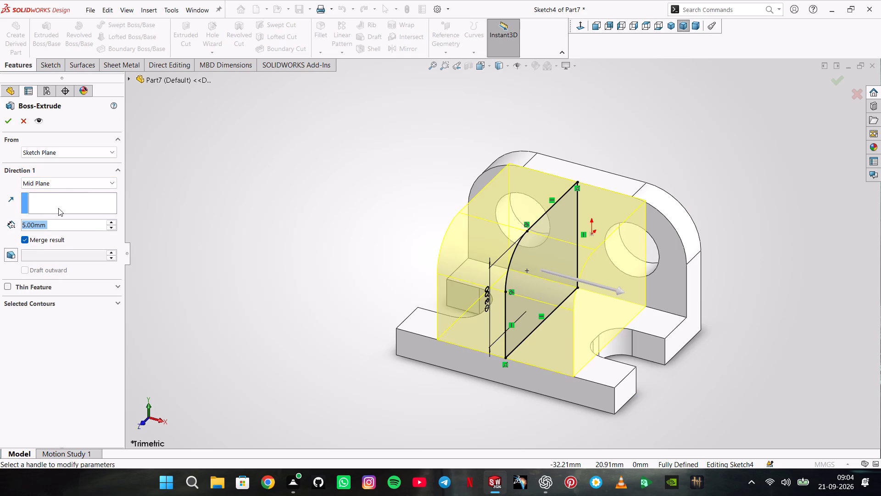
{"action": "key", "text": "1"}
{"action": "key", "text": "Return"}
{"action": "key", "text": "Return"}
{"action": "left_click", "coordinate": [211, 170]}
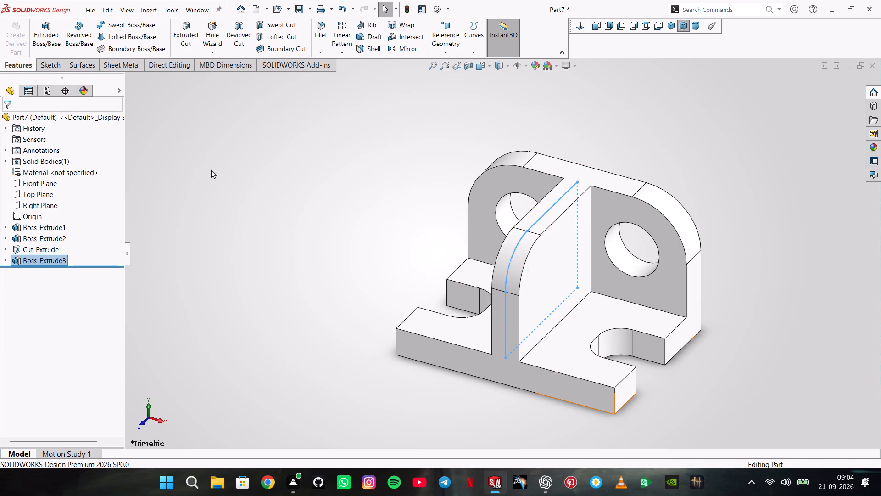
On the central rib's side face, sketch two concentric circles near the rounded corner, with radii of about 0.43 and 0.77 mm.
{"action": "left_click", "coordinate": [555, 260]}
{"action": "left_click", "coordinate": [594, 233]}
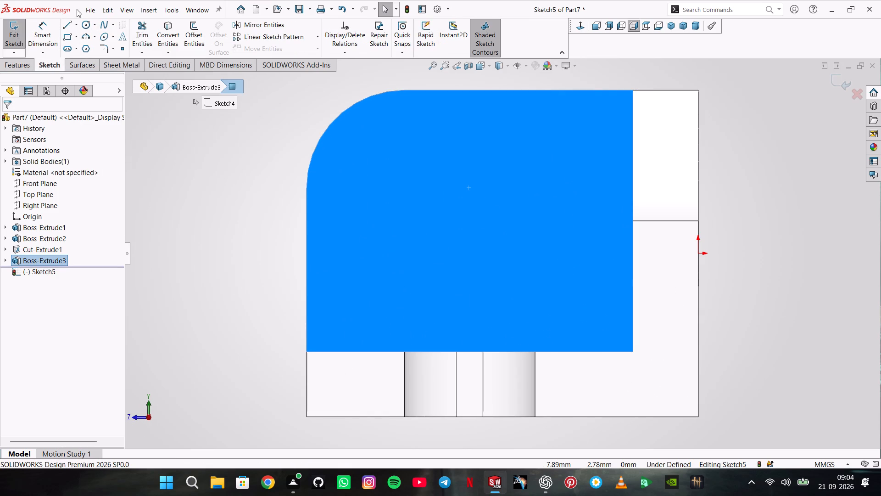
{"action": "left_click", "coordinate": [85, 28]}
{"action": "left_click", "coordinate": [417, 173]}
{"action": "left_click", "coordinate": [428, 198]}
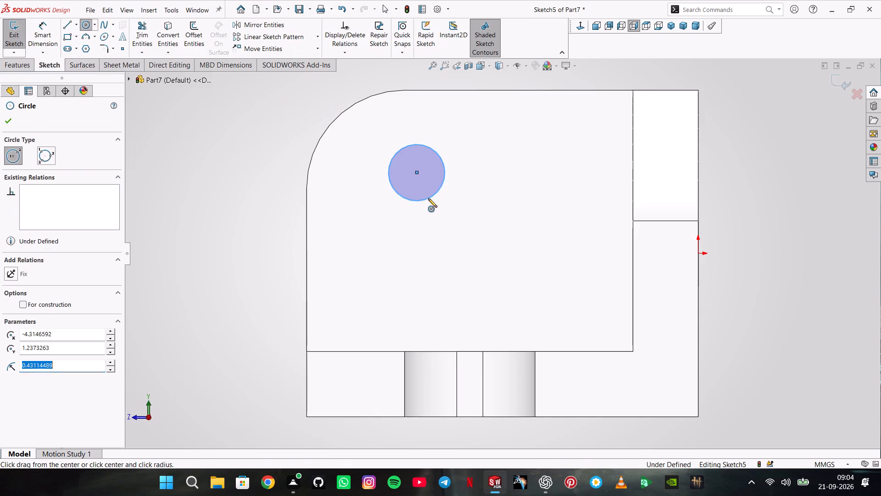
{"action": "left_click", "coordinate": [419, 175]}
{"action": "left_click", "coordinate": [446, 214]}
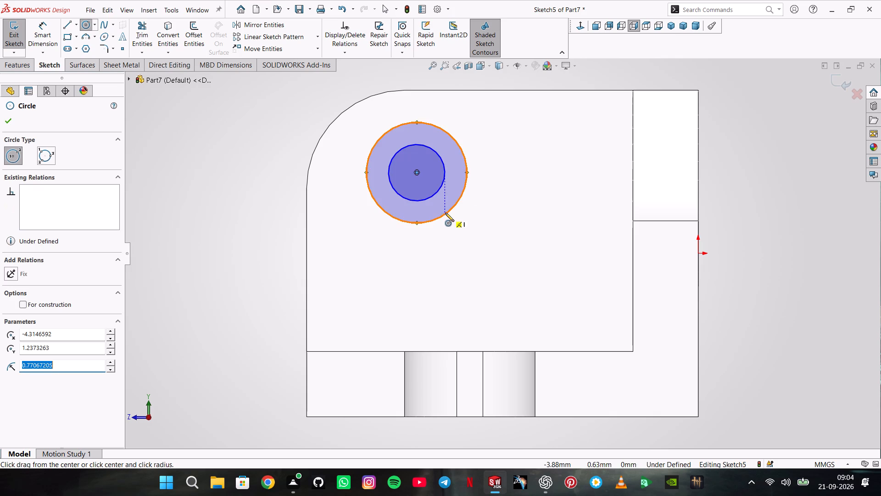
Dimension the rib-face circles, setting the outer diameter to 3 mm and the inner diameter to 1.5 mm.
{"action": "left_click", "coordinate": [44, 34]}
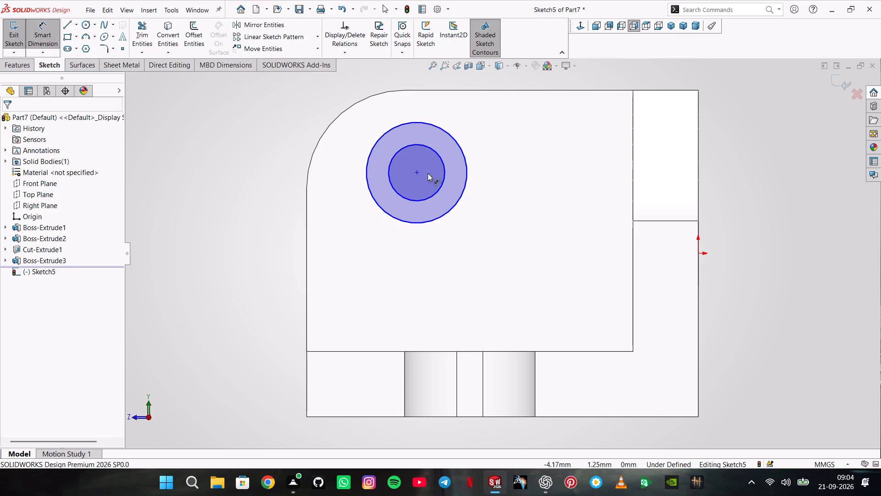
{"action": "left_click", "coordinate": [377, 139]}
{"action": "left_click", "coordinate": [231, 160]}
{"action": "key", "text": "3"}
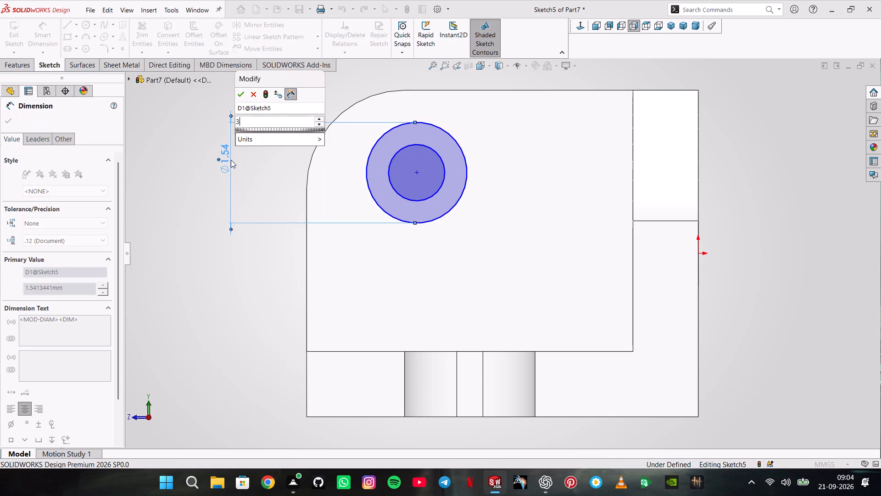
{"action": "key", "text": "Return"}
{"action": "left_click", "coordinate": [389, 179]}
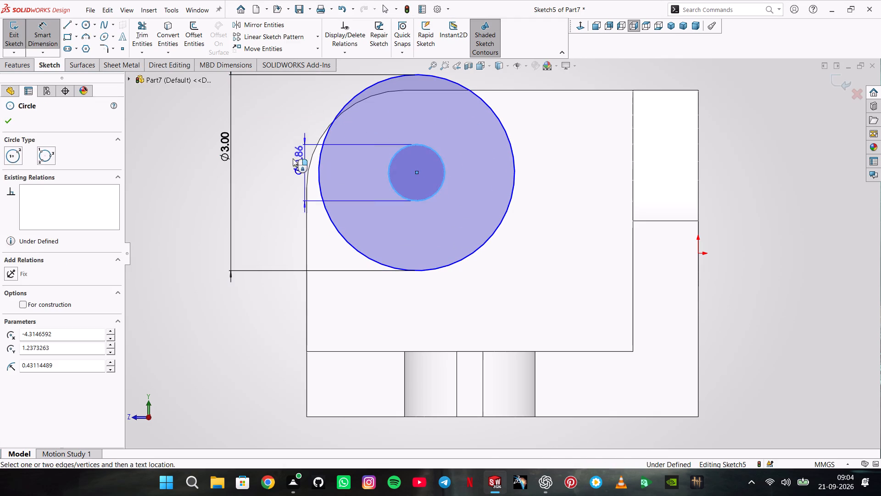
{"action": "left_click", "coordinate": [282, 156]}
{"action": "type", "text": "1.5"}
{"action": "key", "text": "Return"}
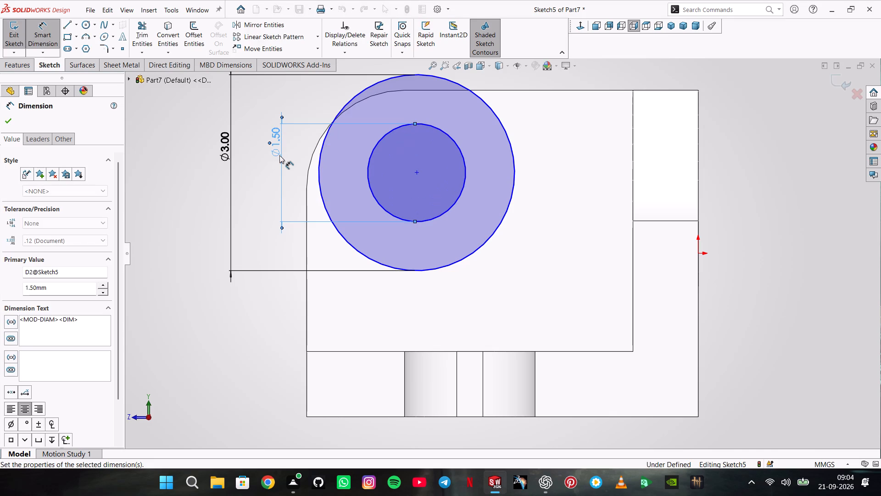
{"action": "left_click", "coordinate": [43, 34]}
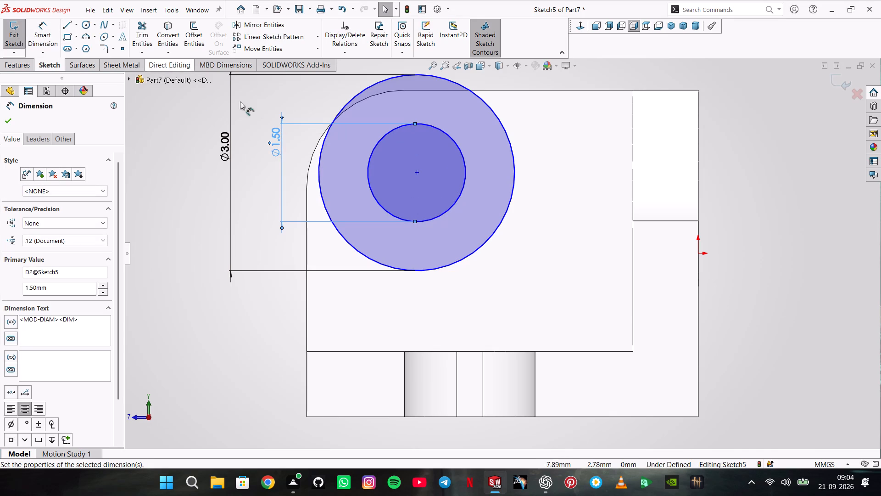
Dimension the circles' shared centre 1.5 mm horizontally from the rib's outer vertical edge.
{"action": "left_click", "coordinate": [32, 34]}
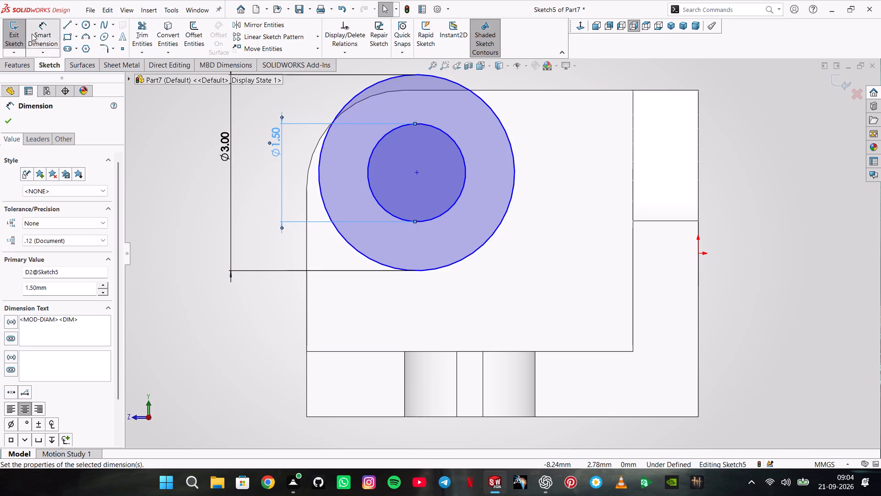
{"action": "left_click", "coordinate": [416, 172]}
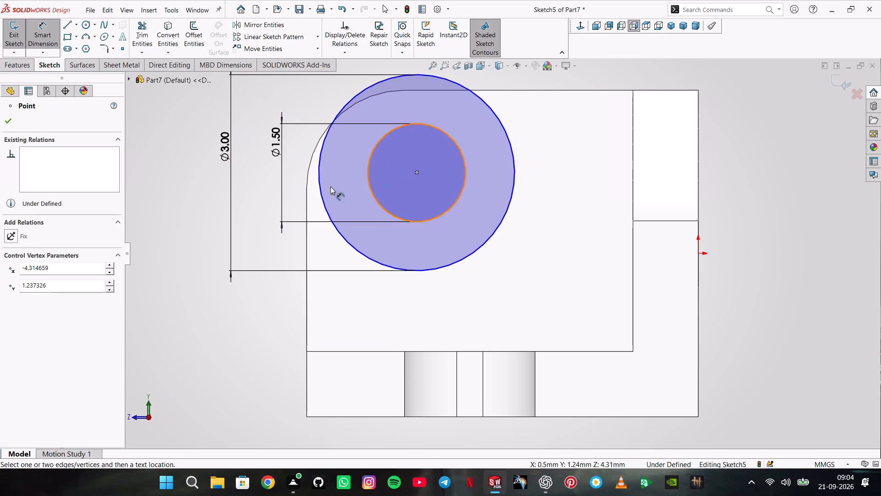
{"action": "left_click", "coordinate": [304, 198]}
{"action": "left_click", "coordinate": [305, 199]}
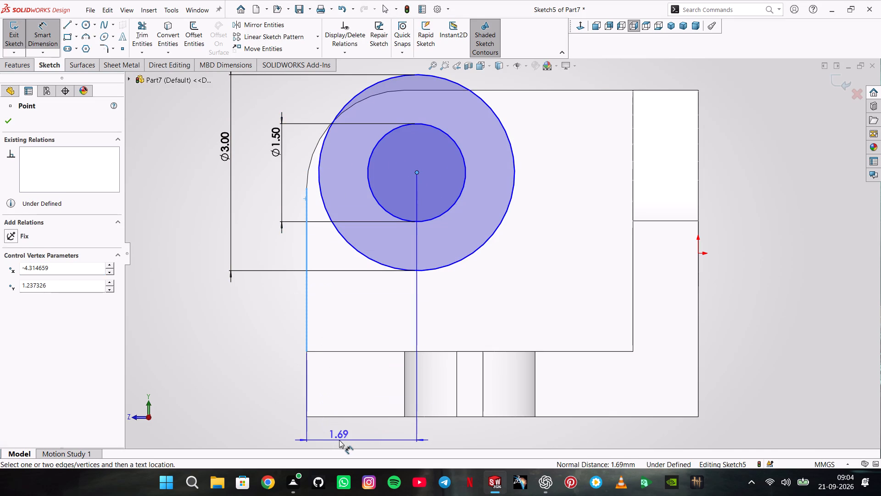
{"action": "left_click", "coordinate": [339, 440]}
{"action": "type", "text": "1.5"}
{"action": "key", "text": "Return"}
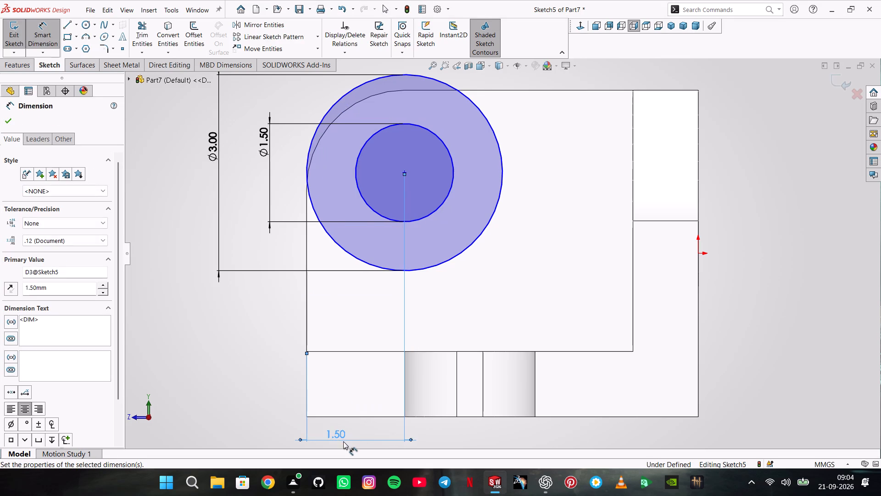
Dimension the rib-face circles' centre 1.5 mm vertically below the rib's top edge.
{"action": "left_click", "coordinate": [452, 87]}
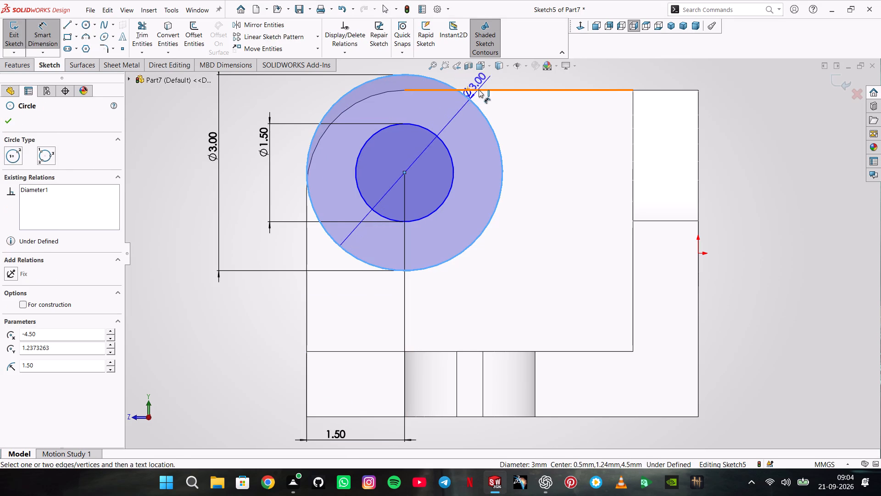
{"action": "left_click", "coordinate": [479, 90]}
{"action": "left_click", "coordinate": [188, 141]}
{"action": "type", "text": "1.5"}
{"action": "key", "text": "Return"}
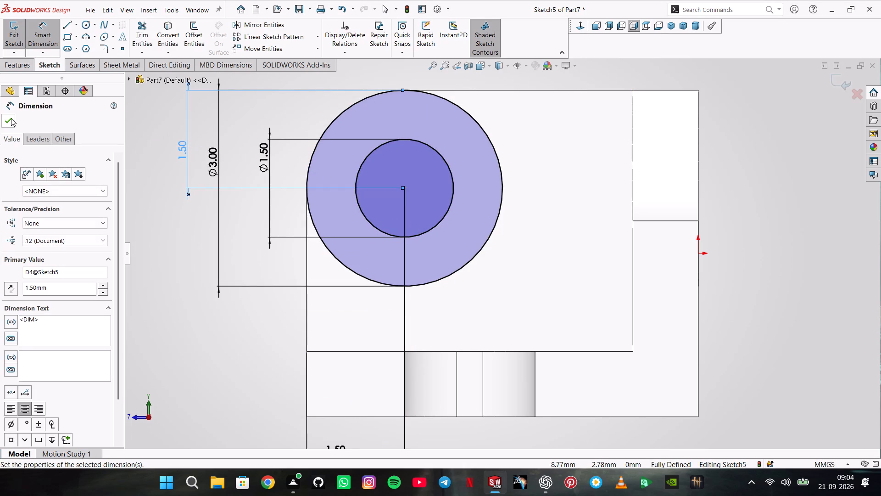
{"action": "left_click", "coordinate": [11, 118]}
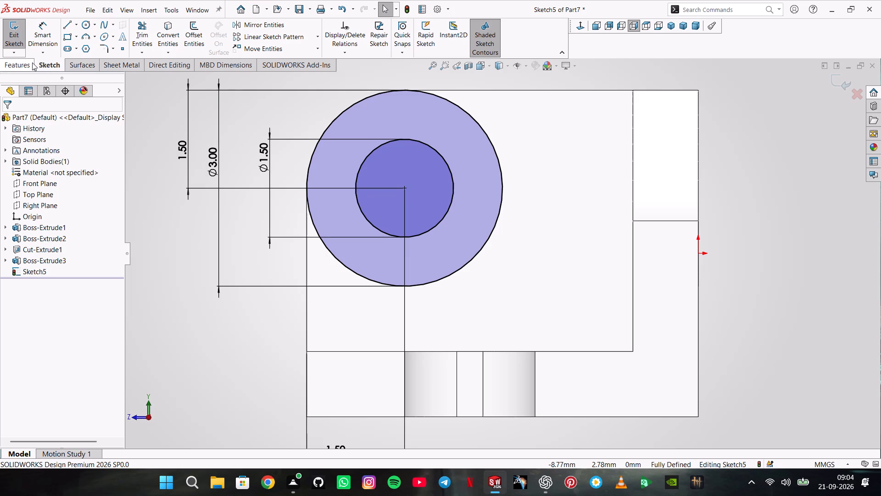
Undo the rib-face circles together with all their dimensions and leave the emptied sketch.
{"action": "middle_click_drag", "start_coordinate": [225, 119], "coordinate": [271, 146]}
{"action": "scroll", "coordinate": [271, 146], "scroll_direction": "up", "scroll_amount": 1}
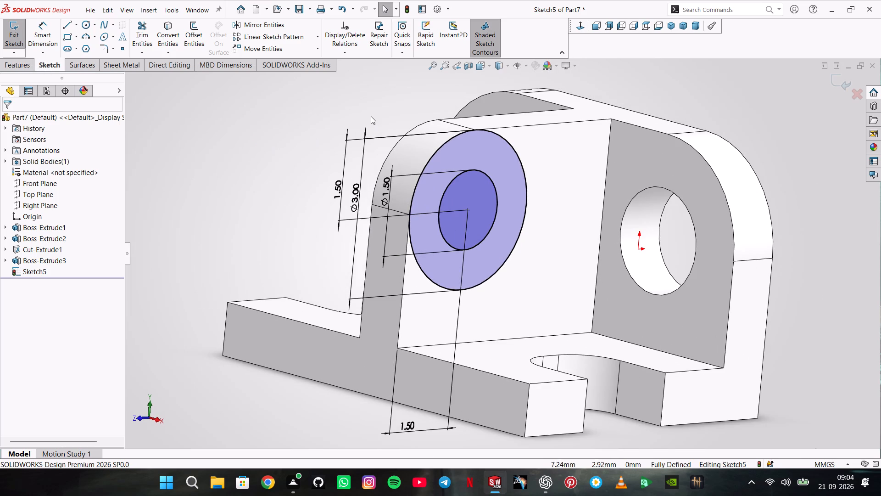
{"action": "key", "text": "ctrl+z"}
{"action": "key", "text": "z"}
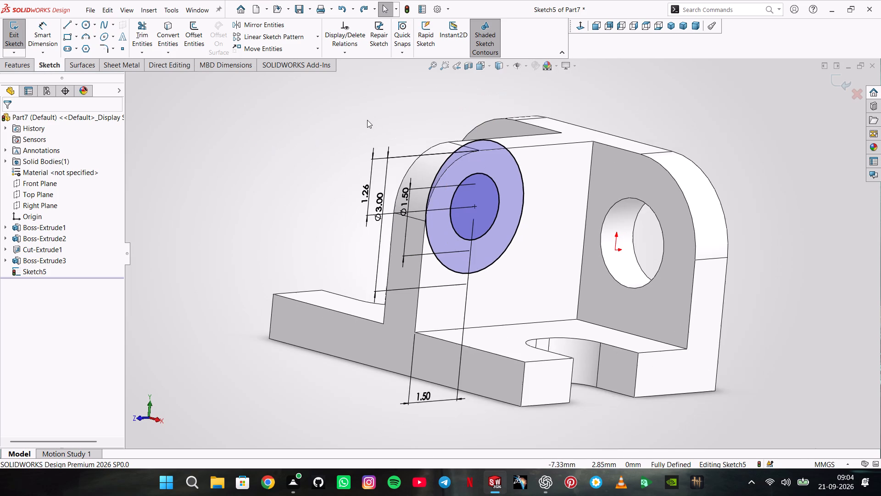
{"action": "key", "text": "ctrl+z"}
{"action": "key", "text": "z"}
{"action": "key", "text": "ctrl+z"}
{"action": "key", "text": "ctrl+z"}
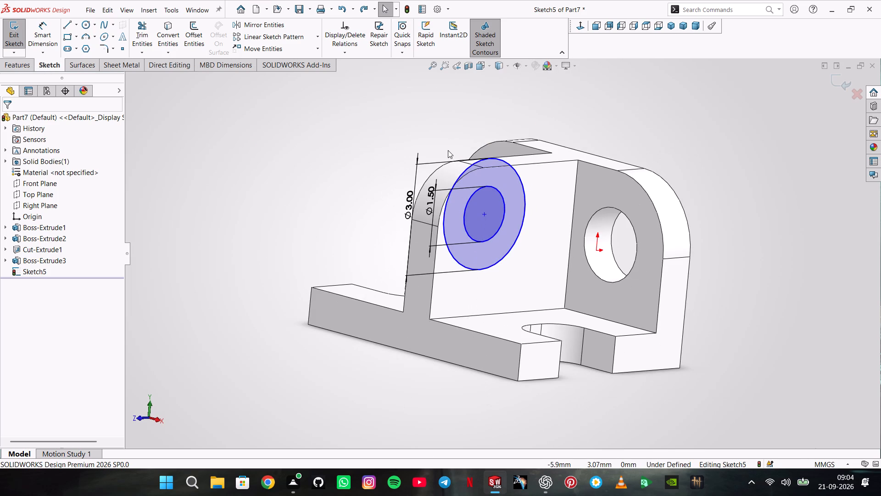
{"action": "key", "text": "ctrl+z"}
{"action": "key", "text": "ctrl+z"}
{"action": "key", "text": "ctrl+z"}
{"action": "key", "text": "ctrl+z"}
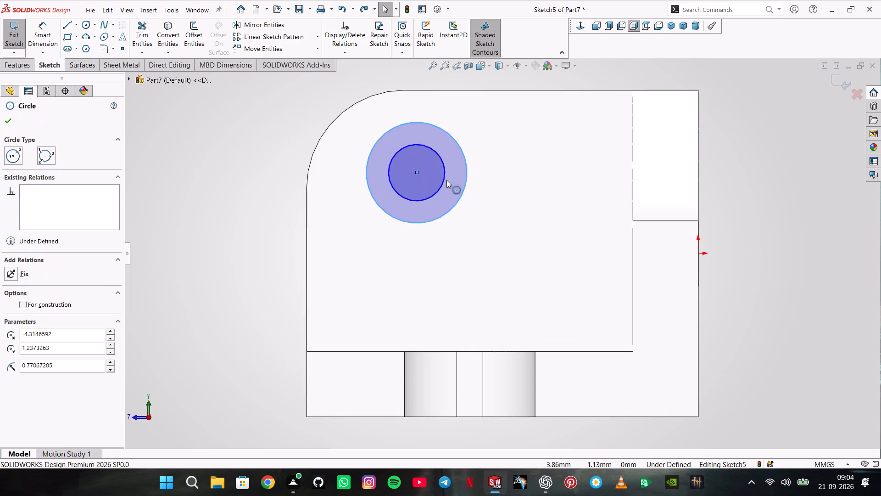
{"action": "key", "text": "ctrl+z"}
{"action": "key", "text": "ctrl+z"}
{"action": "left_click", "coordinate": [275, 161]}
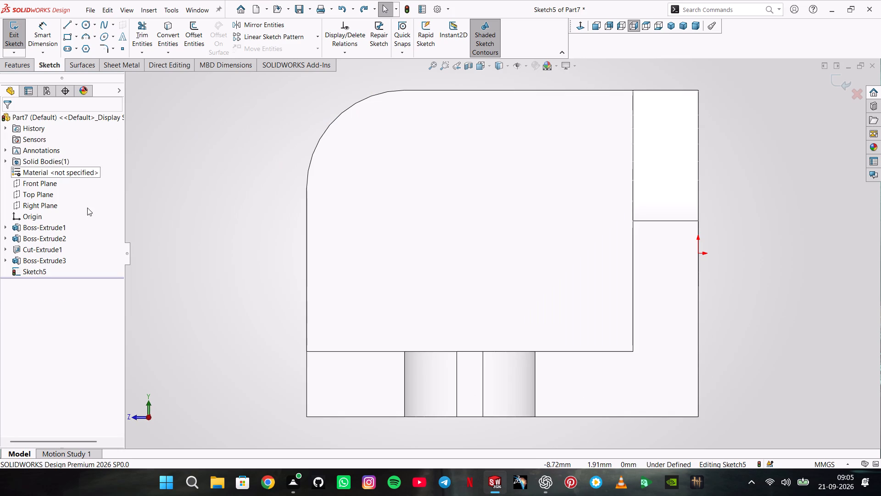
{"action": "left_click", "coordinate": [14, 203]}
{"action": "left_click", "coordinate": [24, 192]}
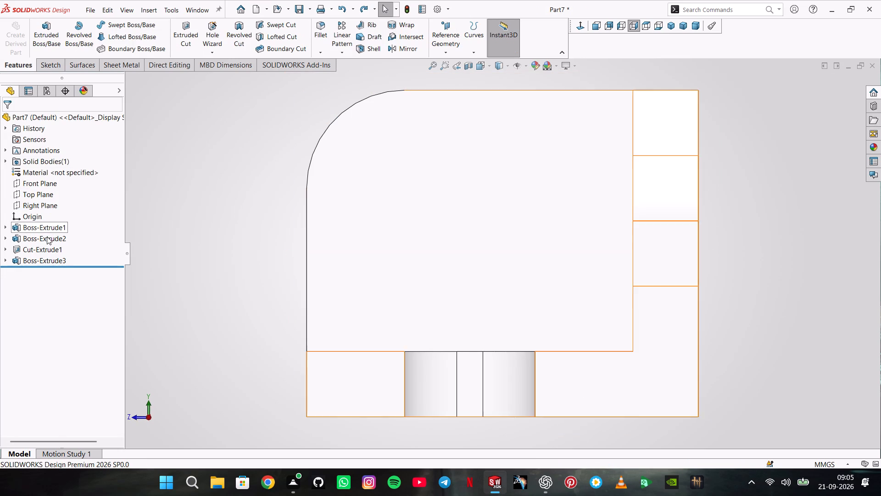
On the Right Plane, sketch two concentric circles near the rib's rounded corner, with radii of about 0.67 and 1.67 mm.
{"action": "left_click", "coordinate": [24, 206]}
{"action": "left_click", "coordinate": [30, 194]}
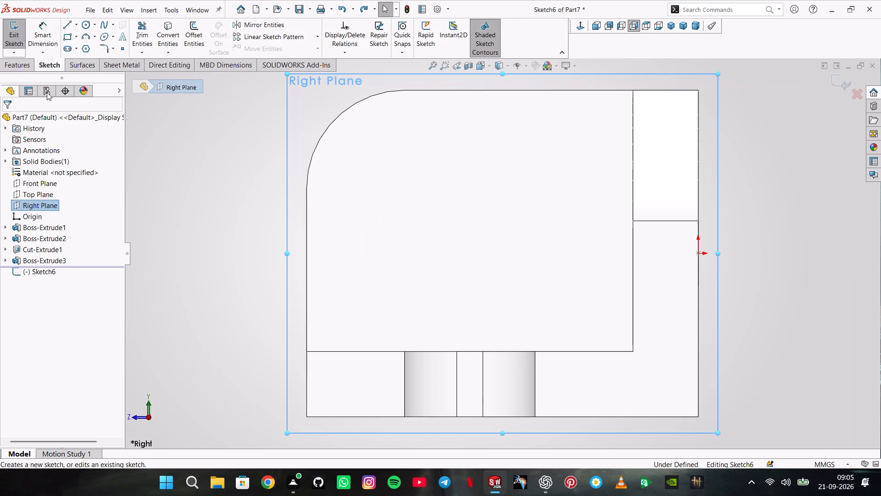
{"action": "left_click", "coordinate": [84, 23]}
{"action": "left_click", "coordinate": [391, 166]}
{"action": "left_click", "coordinate": [417, 202]}
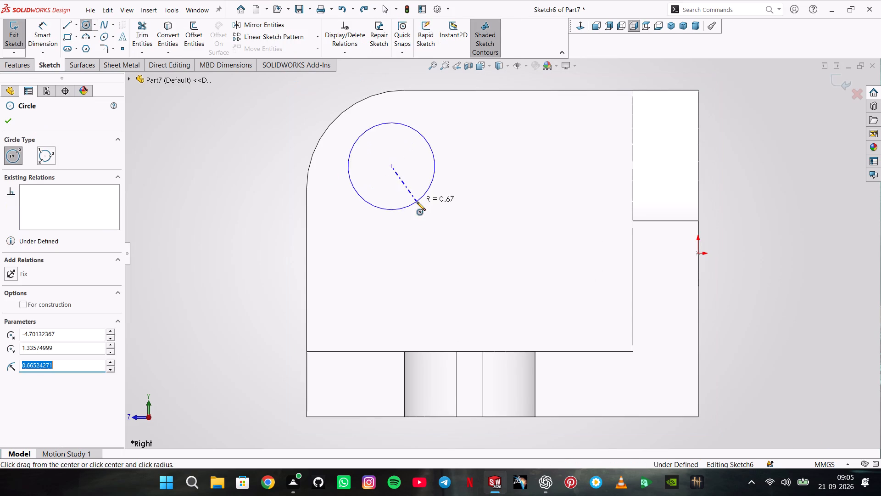
{"action": "left_click", "coordinate": [394, 172]}
{"action": "key", "text": "grave"}
{"action": "key", "text": "Escape"}
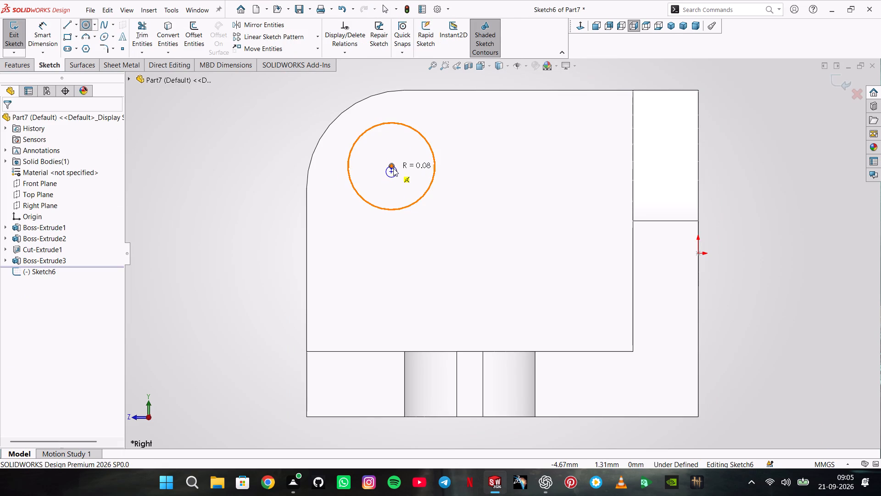
{"action": "left_click", "coordinate": [96, 23]}
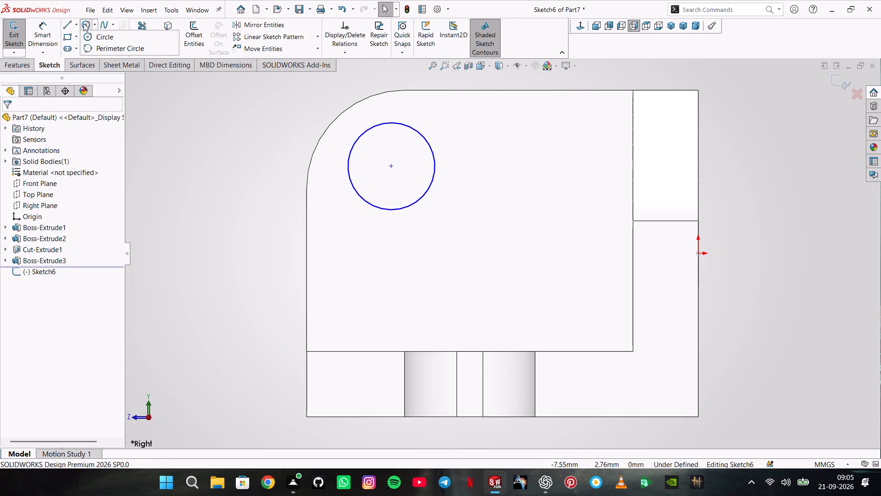
{"action": "left_click", "coordinate": [84, 23]}
{"action": "left_click", "coordinate": [392, 166]}
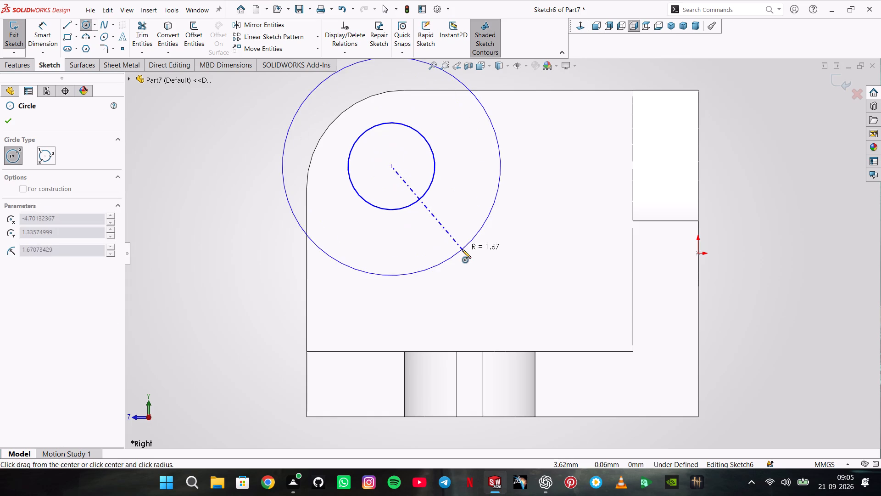
{"action": "left_click", "coordinate": [462, 249]}
Dimension the Right Plane circles, setting the outer diameter to 3 mm and the inner diameter to 1.5 mm.
{"action": "left_click", "coordinate": [39, 36]}
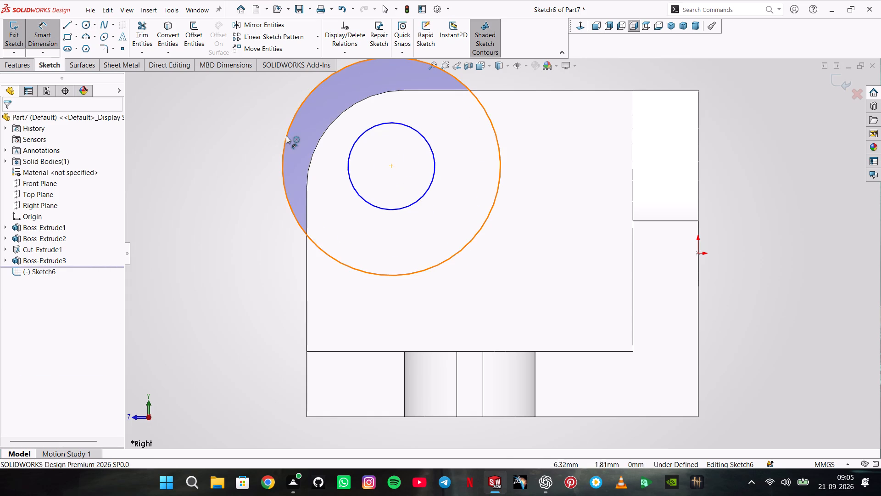
{"action": "left_click", "coordinate": [286, 135]}
{"action": "left_click", "coordinate": [256, 135]}
{"action": "key", "text": "3"}
{"action": "key", "text": "Return"}
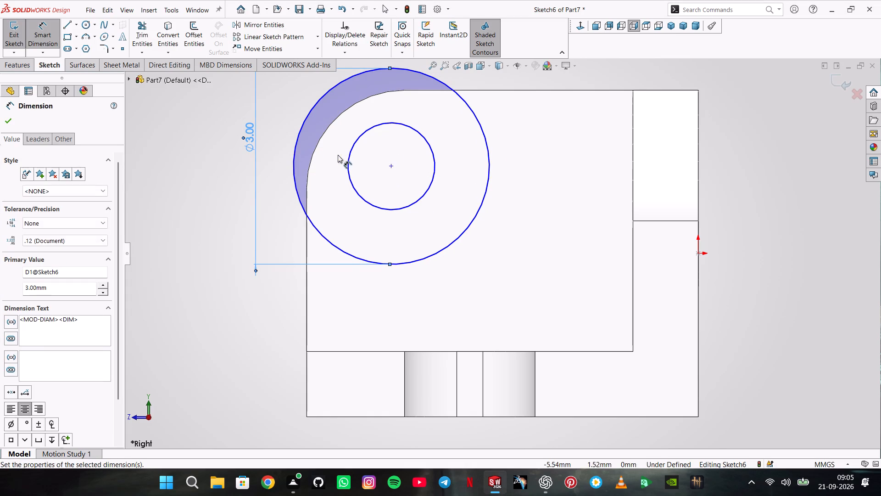
{"action": "left_click", "coordinate": [347, 161]}
{"action": "left_click", "coordinate": [285, 161]}
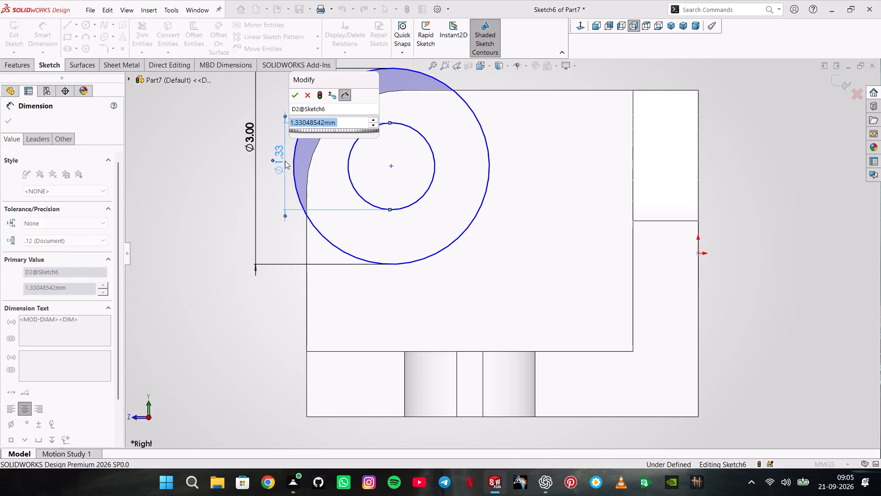
{"action": "type", "text": "1.5"}
{"action": "key", "text": "Return"}
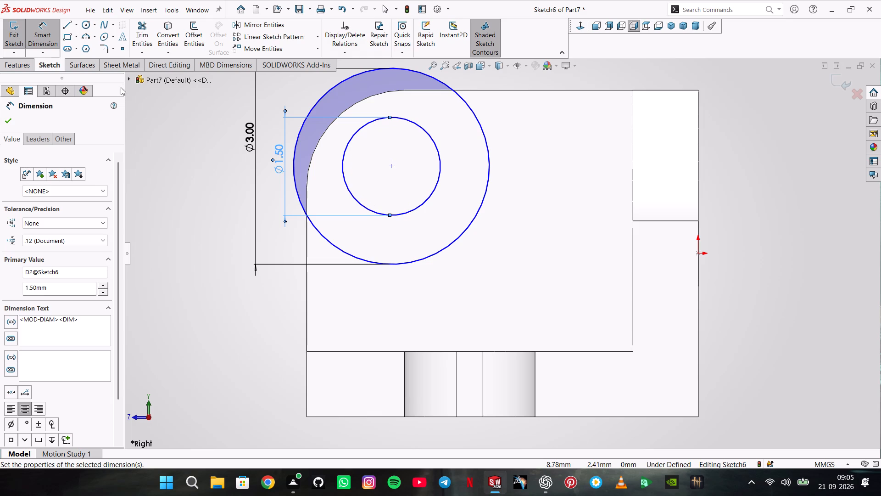
Dimension the circles' shared centre 1.5 mm horizontally from the rib's outer vertical edge.
{"action": "left_click", "coordinate": [44, 42]}
{"action": "left_click", "coordinate": [44, 42]}
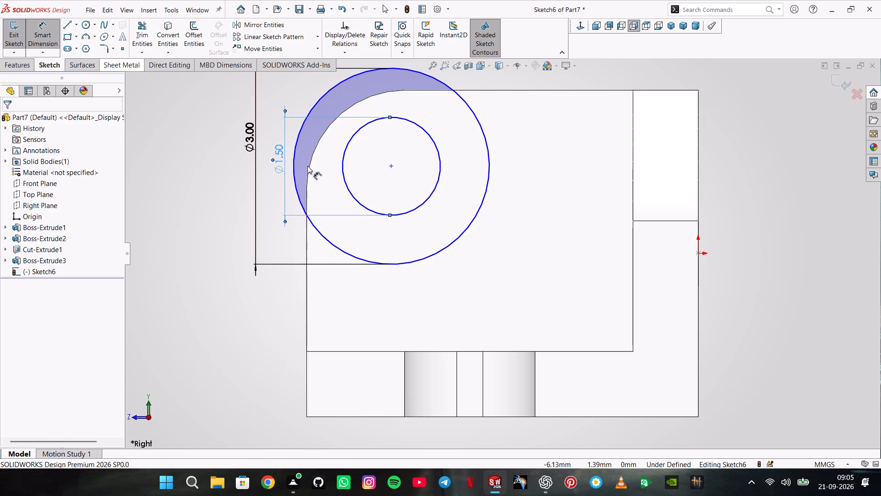
{"action": "left_click", "coordinate": [390, 166]}
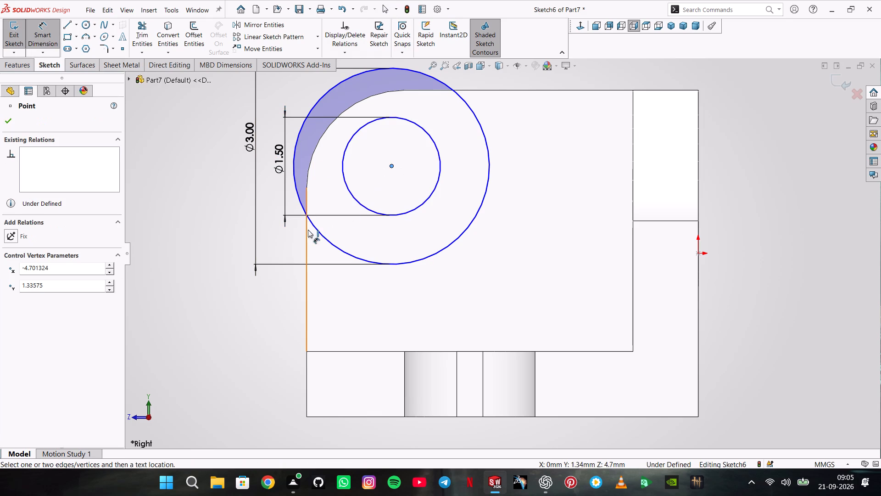
{"action": "left_click", "coordinate": [308, 230]}
{"action": "left_click", "coordinate": [340, 446]}
{"action": "type", "text": "1."}
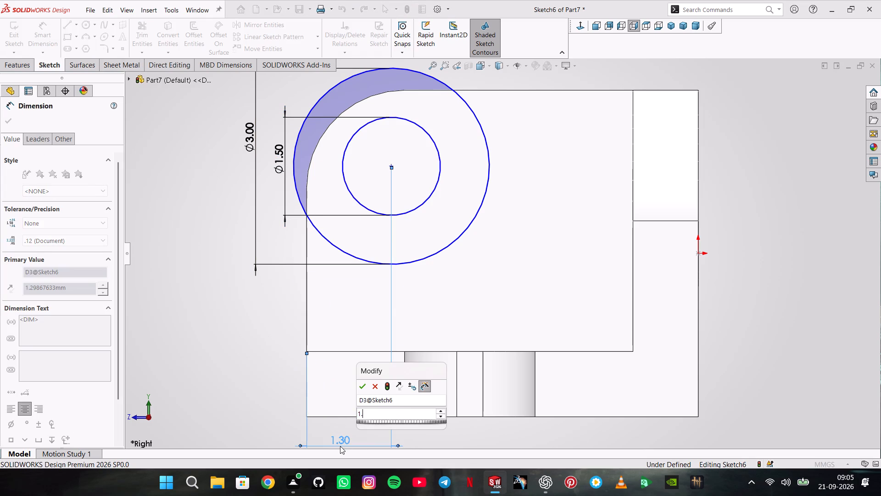
{"action": "key", "text": "5"}
{"action": "key", "text": "Return"}
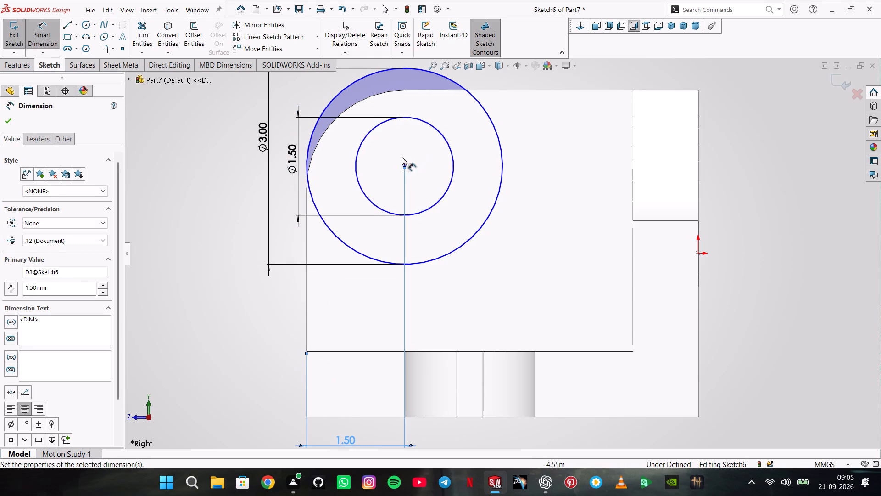
Dimension the circles' shared centre 1.5 mm vertically below the rib's top edge.
{"action": "left_click", "coordinate": [405, 164]}
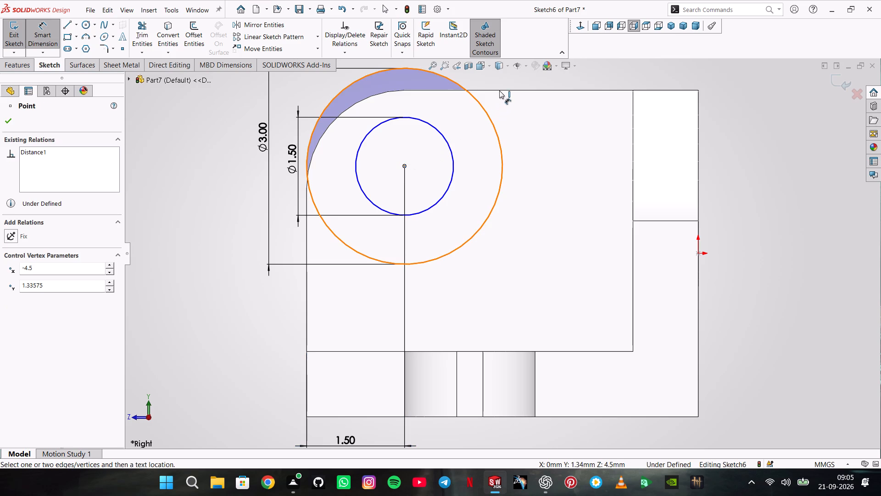
{"action": "left_click", "coordinate": [499, 89]}
{"action": "left_click", "coordinate": [206, 157]}
{"action": "type", "text": "1.5"}
{"action": "key", "text": "Return"}
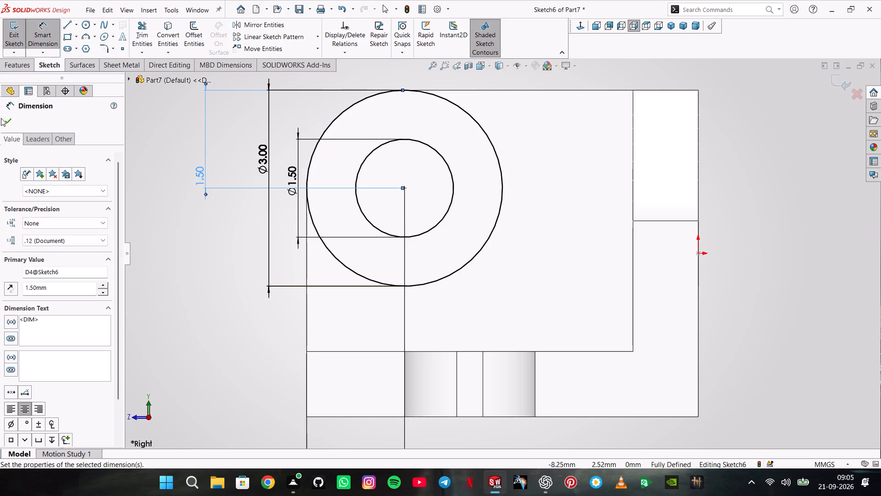
{"action": "left_click", "coordinate": [3, 119]}
{"action": "left_click", "coordinate": [19, 73]}
{"action": "left_click", "coordinate": [22, 73]}
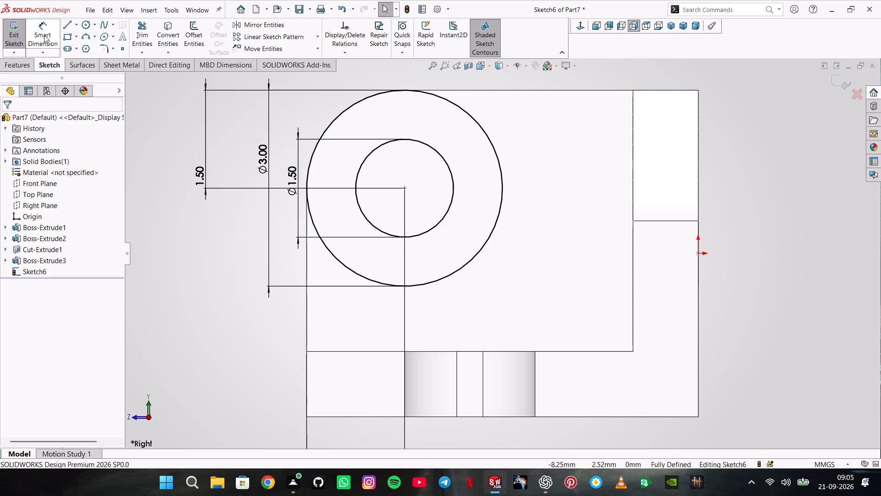
Set up a boss extrusion of the ring profile with the Mid Plane end condition and a 4 mm depth.
{"action": "left_click", "coordinate": [10, 63]}
{"action": "left_click", "coordinate": [38, 46]}
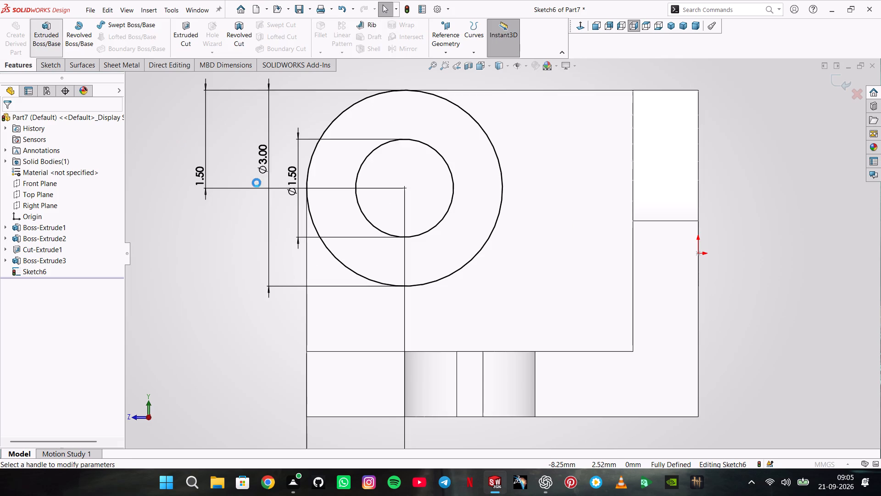
{"action": "middle_click_drag", "start_coordinate": [212, 218], "coordinate": [282, 240]}
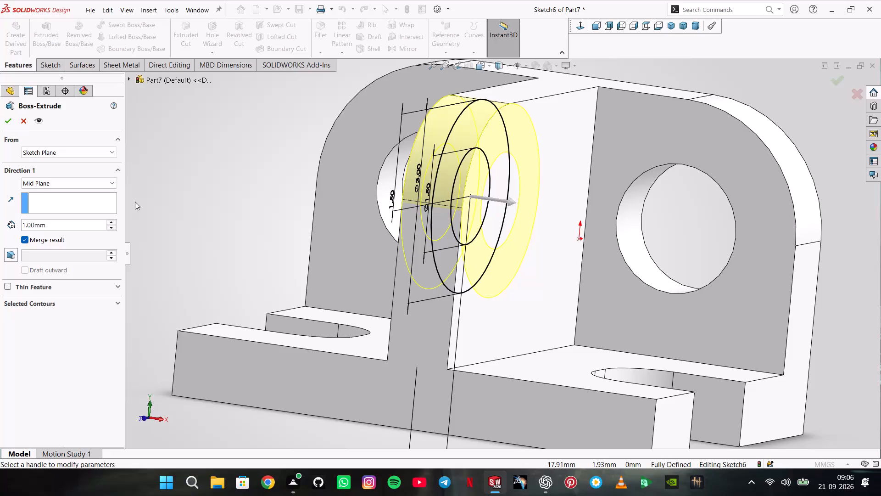
{"action": "key", "text": "4"}
{"action": "double_click", "coordinate": [75, 224]}
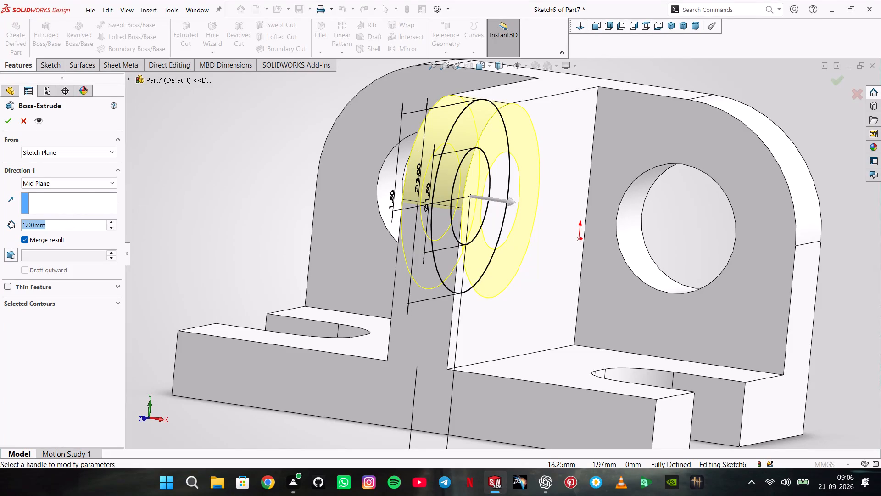
{"action": "key", "text": "4"}
{"action": "key", "text": "Return"}
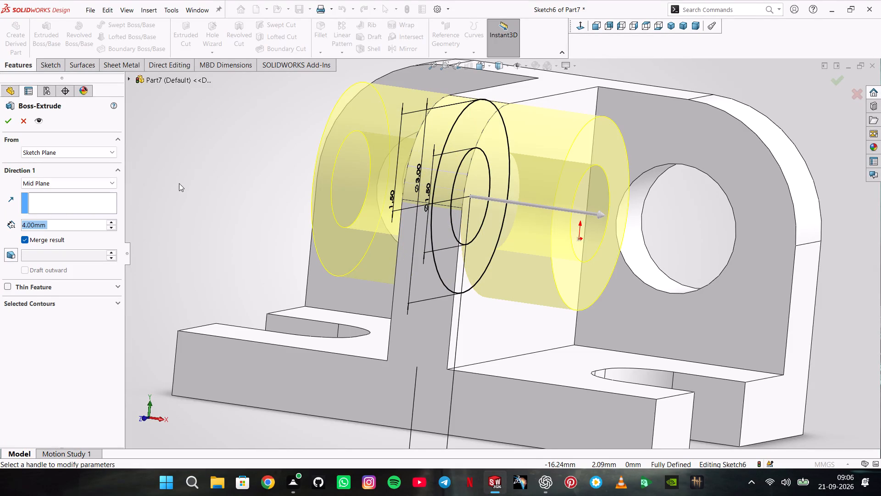
{"action": "middle_click_drag", "start_coordinate": [261, 139], "coordinate": [294, 159]}
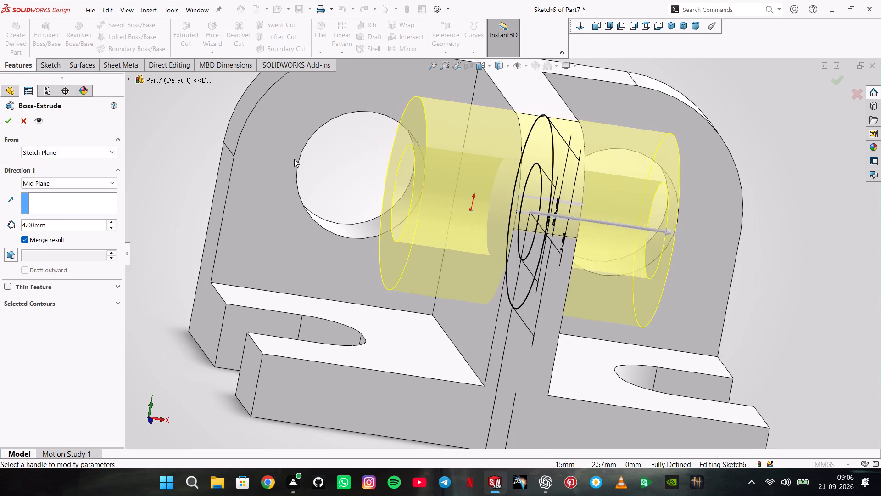
{"action": "scroll", "coordinate": [294, 159], "scroll_direction": "up", "scroll_amount": 2}
{"action": "middle_click_drag", "start_coordinate": [296, 163], "coordinate": [280, 167]}
{"action": "scroll", "coordinate": [280, 167], "scroll_direction": "up", "scroll_amount": 1}
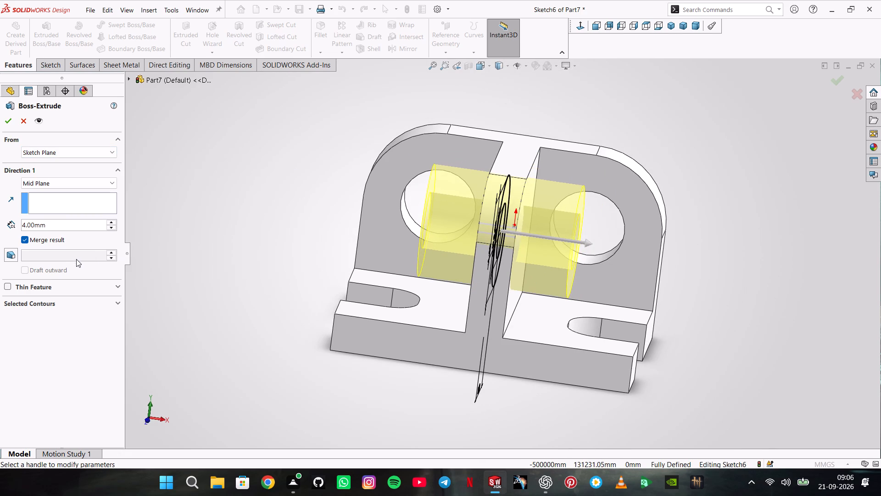
Reduce the mid-plane ring extrusion's depth to 2 mm and complete the boss.
{"action": "double_click", "coordinate": [75, 227]}
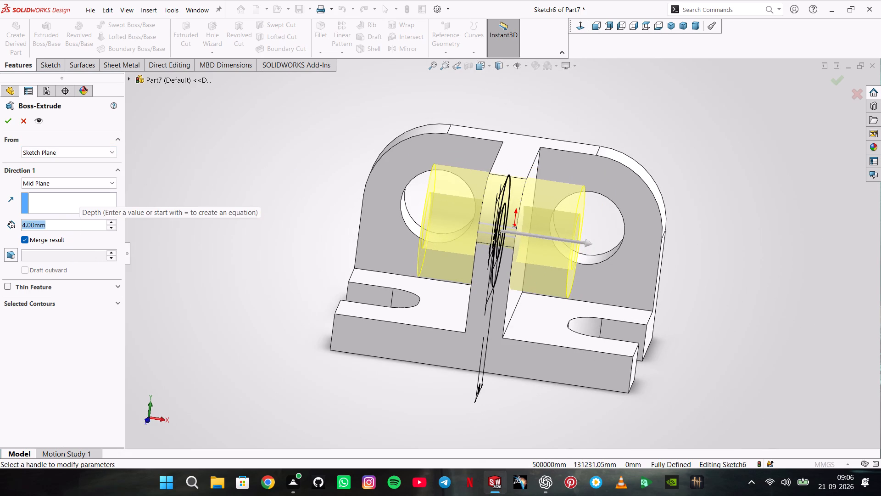
{"action": "key", "text": "3"}
{"action": "key", "text": "Return"}
{"action": "scroll", "coordinate": [75, 227], "scroll_direction": "down", "scroll_amount": 1}
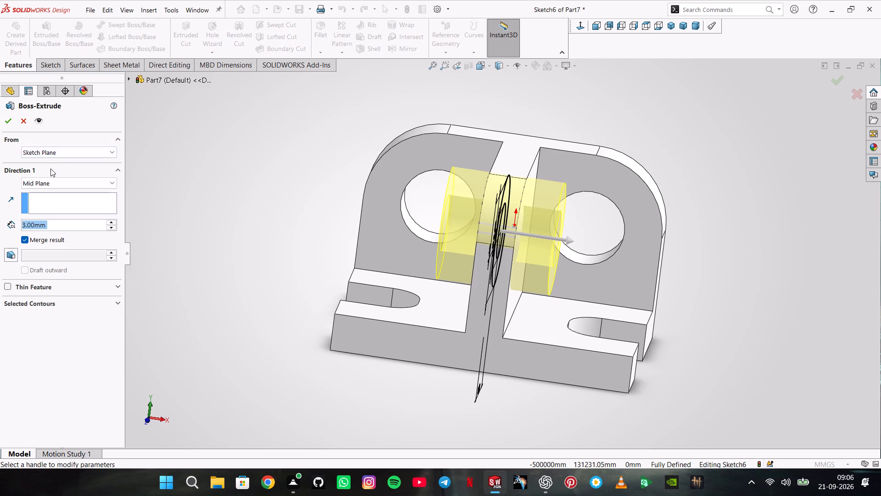
{"action": "key", "text": "2"}
{"action": "key", "text": "Return"}
{"action": "scroll", "coordinate": [50, 172], "scroll_direction": "down", "scroll_amount": 1}
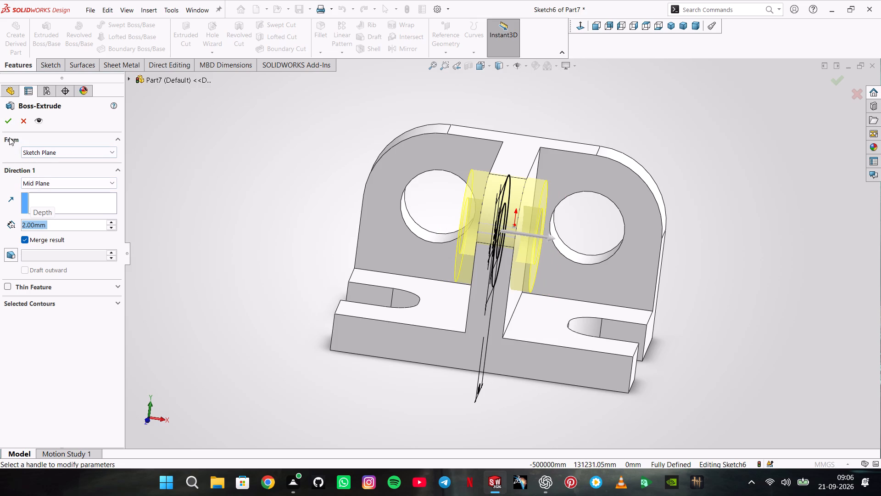
{"action": "left_click", "coordinate": [10, 123]}
{"action": "left_click", "coordinate": [263, 158]}
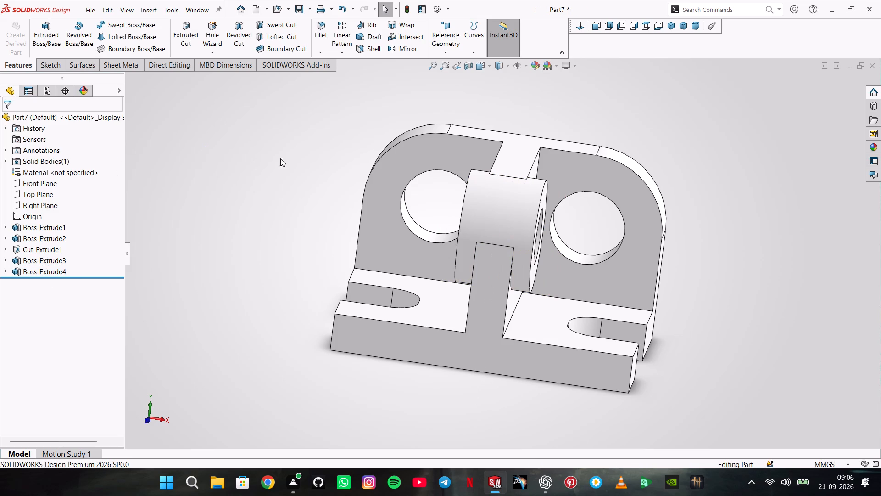
Cut the ring's bore Through All the rib, using the circular rib face inside the ring converted into a sketch.
{"action": "middle_click_drag", "start_coordinate": [323, 150], "coordinate": [267, 126]}
{"action": "left_click", "coordinate": [476, 213]}
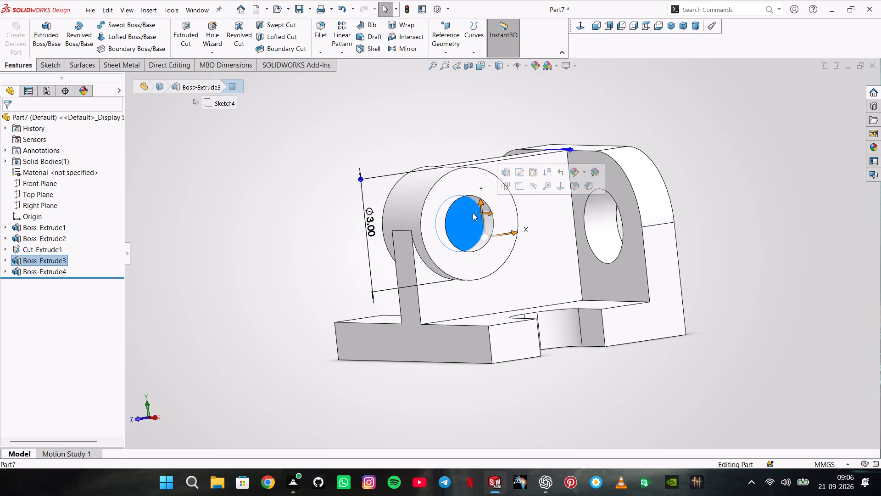
{"action": "left_click", "coordinate": [199, 36]}
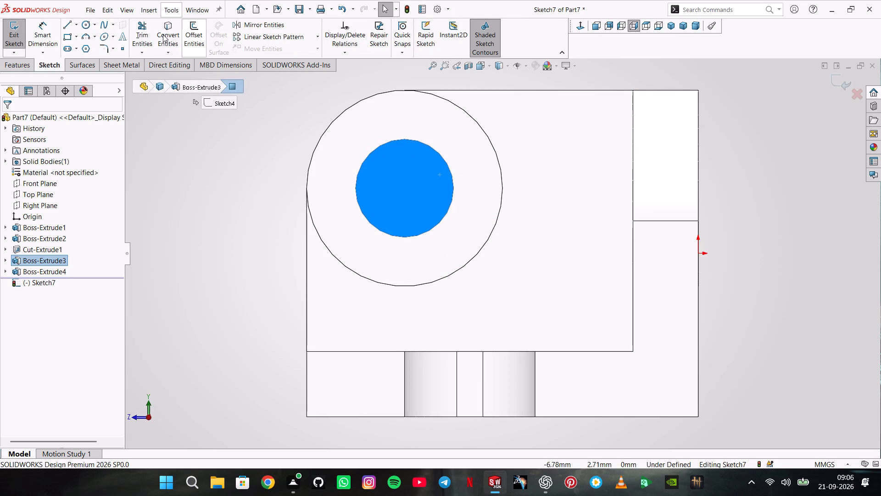
{"action": "left_click", "coordinate": [163, 34]}
{"action": "left_click", "coordinate": [414, 180]}
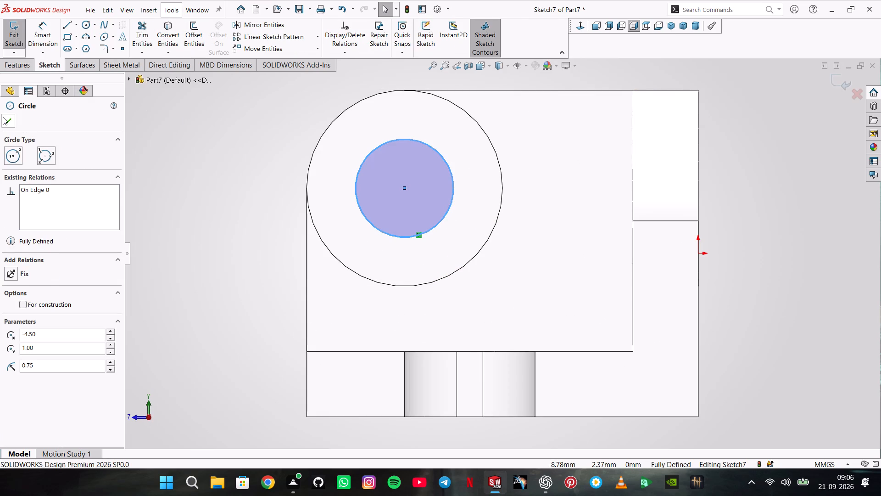
{"action": "left_click", "coordinate": [3, 117]}
{"action": "left_click", "coordinate": [10, 63]}
{"action": "left_click", "coordinate": [173, 33]}
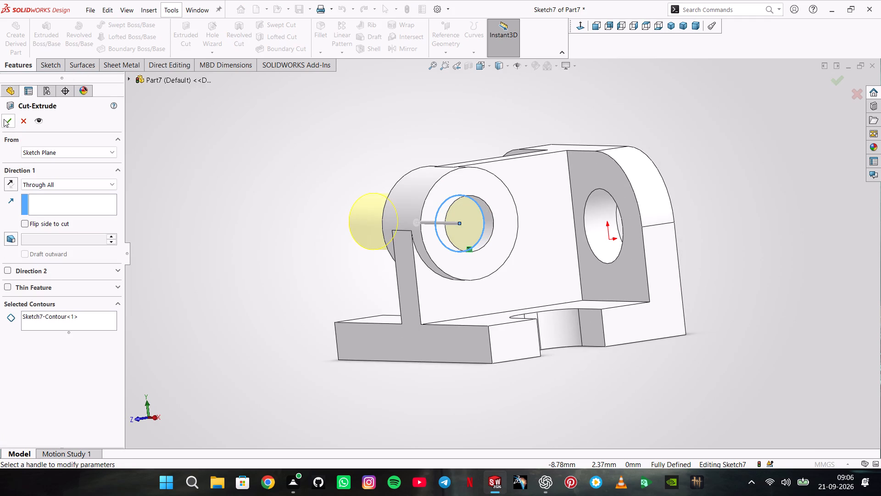
{"action": "left_click", "coordinate": [3, 121]}
{"action": "left_click", "coordinate": [208, 152]}
Inspect the bored ring boss and bracket from several angles, finishing in the trimetric view.
{"action": "scroll", "coordinate": [221, 160], "scroll_direction": "up", "scroll_amount": 1}
{"action": "middle_click_drag", "start_coordinate": [221, 160], "coordinate": [287, 198]}
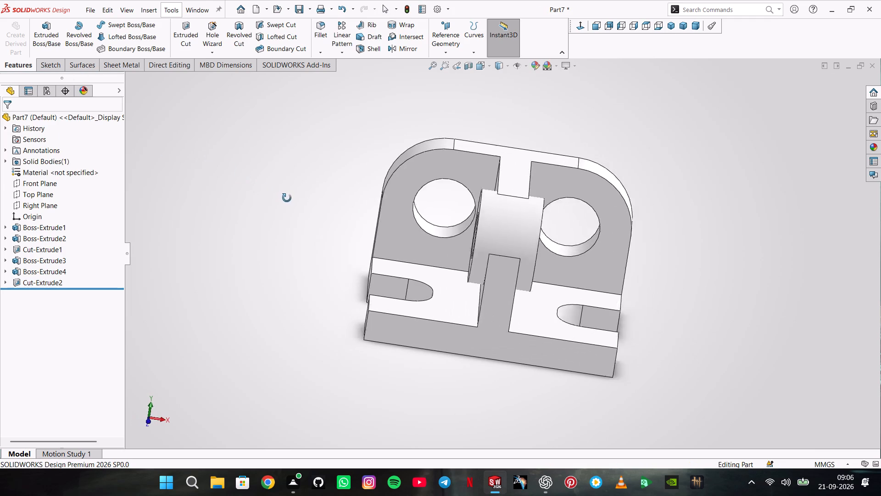
{"action": "middle_click_drag", "start_coordinate": [287, 198], "coordinate": [290, 199]}
{"action": "scroll", "coordinate": [296, 197], "scroll_direction": "up", "scroll_amount": 1}
{"action": "middle_click_drag", "start_coordinate": [298, 195], "coordinate": [205, 170]}
{"action": "scroll", "coordinate": [298, 195], "scroll_direction": "up", "scroll_amount": 1}
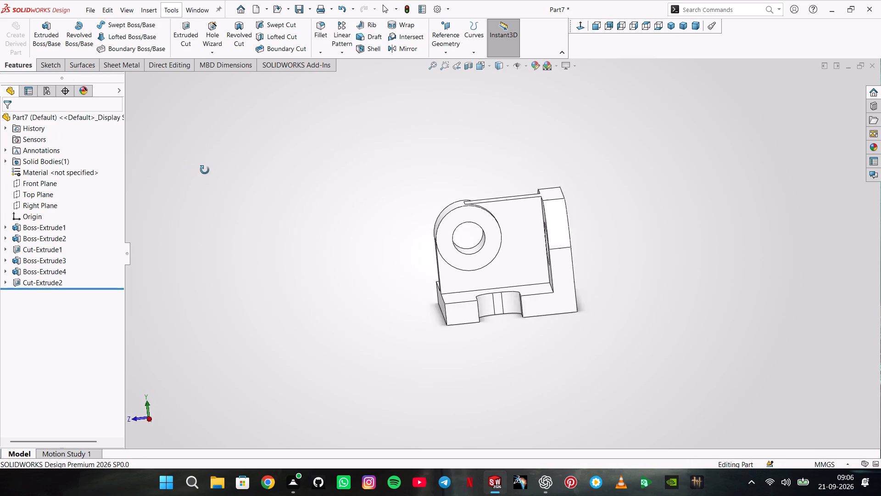
{"action": "middle_click_drag", "start_coordinate": [205, 170], "coordinate": [212, 169]}
{"action": "left_click", "coordinate": [683, 31]}
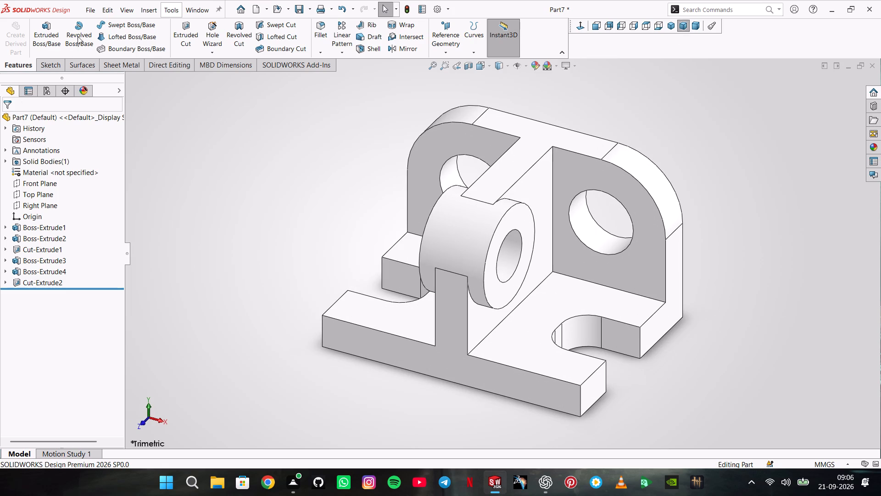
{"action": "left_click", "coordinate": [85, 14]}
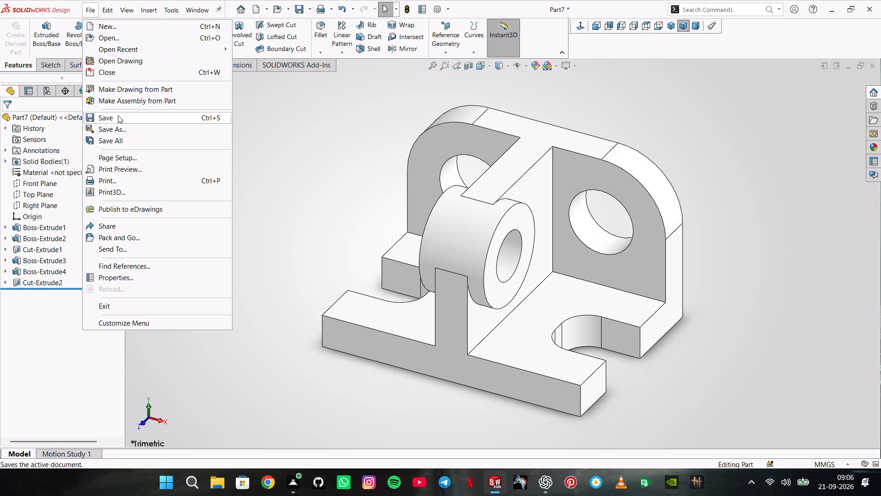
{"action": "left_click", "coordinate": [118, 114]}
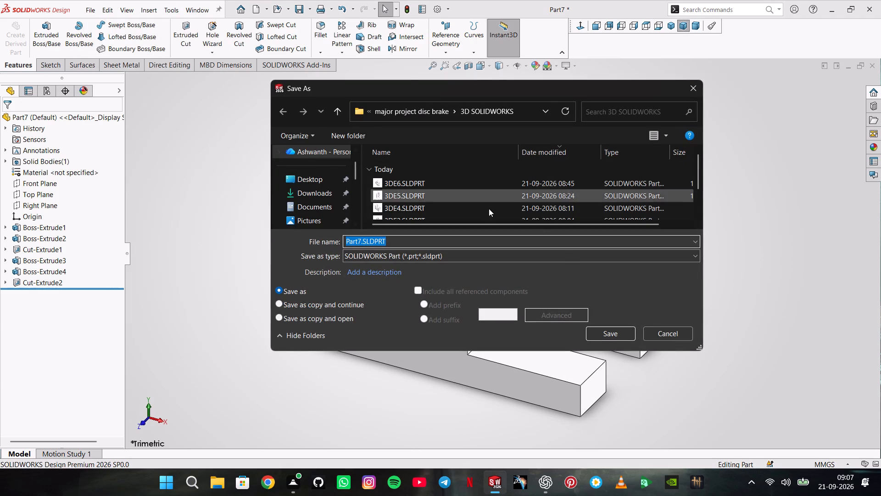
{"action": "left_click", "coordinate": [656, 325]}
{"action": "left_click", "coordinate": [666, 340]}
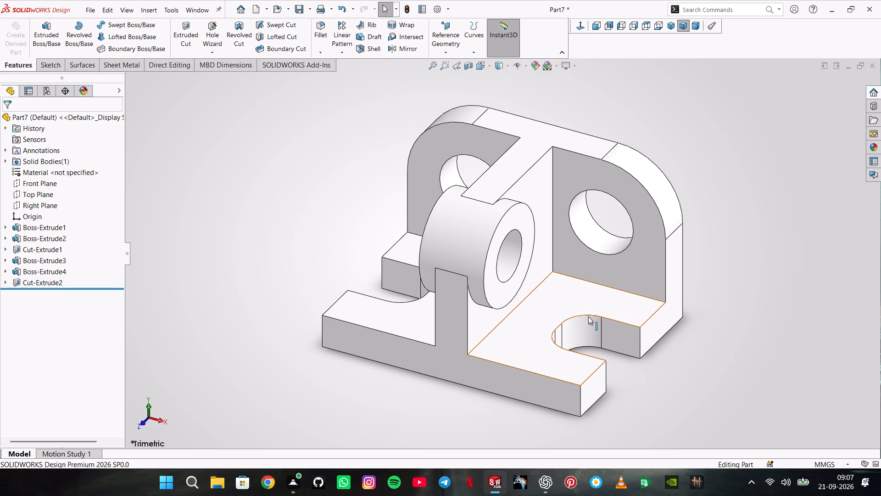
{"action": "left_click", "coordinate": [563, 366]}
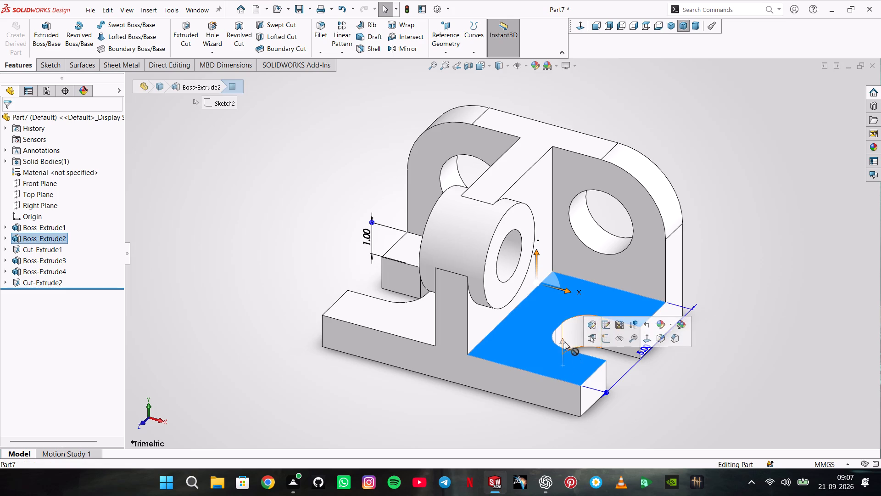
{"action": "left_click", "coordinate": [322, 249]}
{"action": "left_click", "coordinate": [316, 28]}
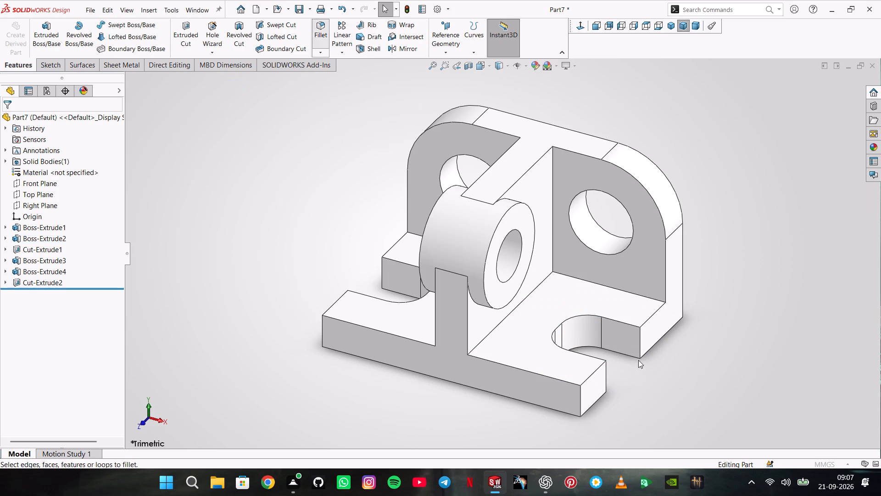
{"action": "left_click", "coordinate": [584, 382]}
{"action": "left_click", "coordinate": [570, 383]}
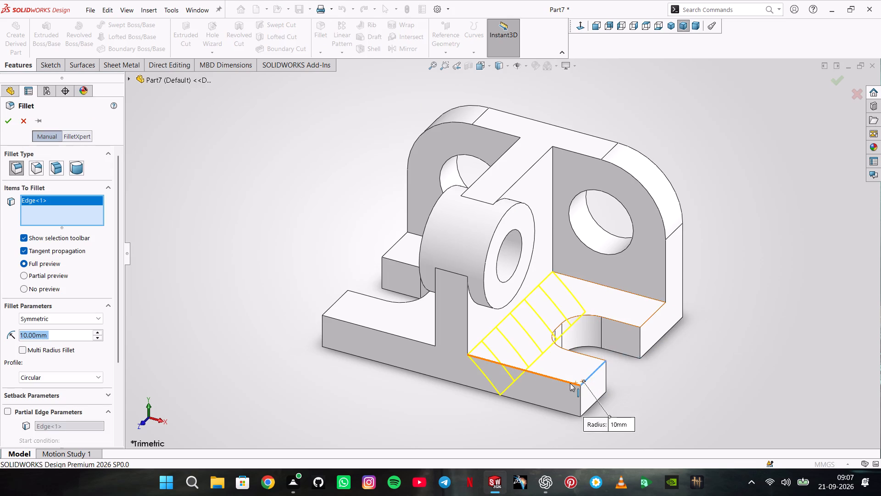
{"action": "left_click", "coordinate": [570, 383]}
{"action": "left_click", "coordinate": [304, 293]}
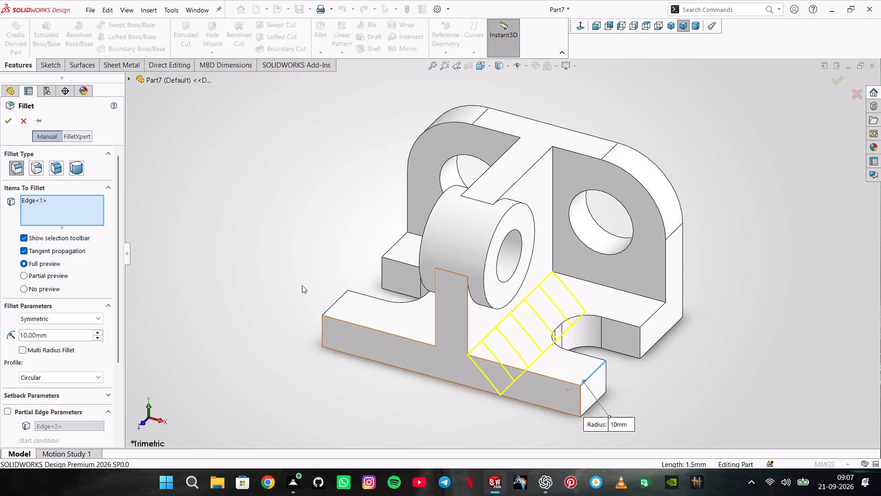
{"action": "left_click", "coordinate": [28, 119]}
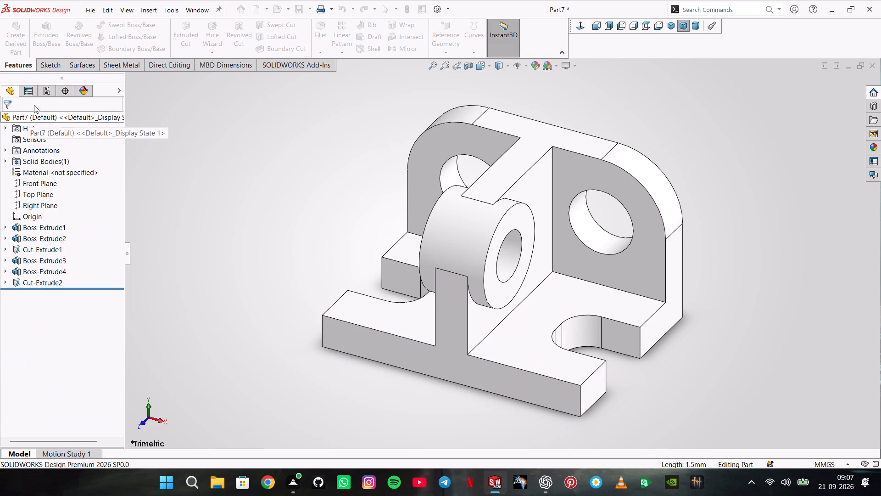
Start a sketch on the base's top face and convert the outlines of both notched top faces beside the rib.
{"action": "left_click", "coordinate": [412, 314]}
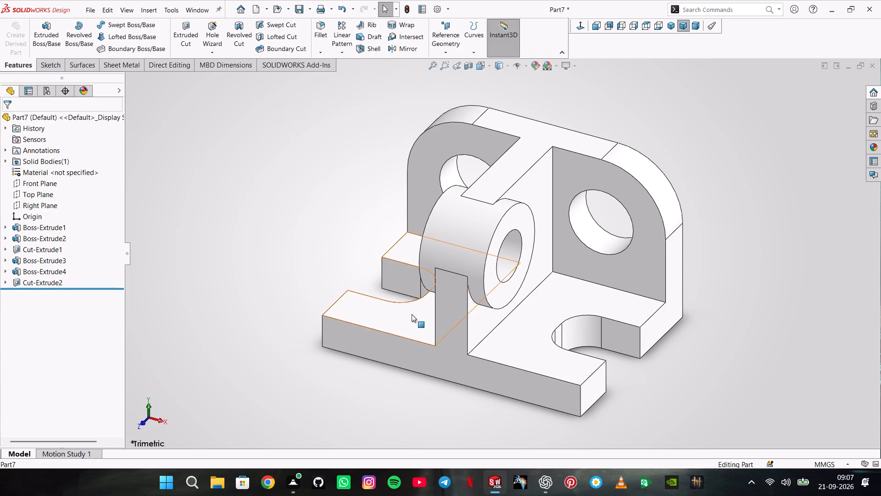
{"action": "left_click", "coordinate": [450, 287]}
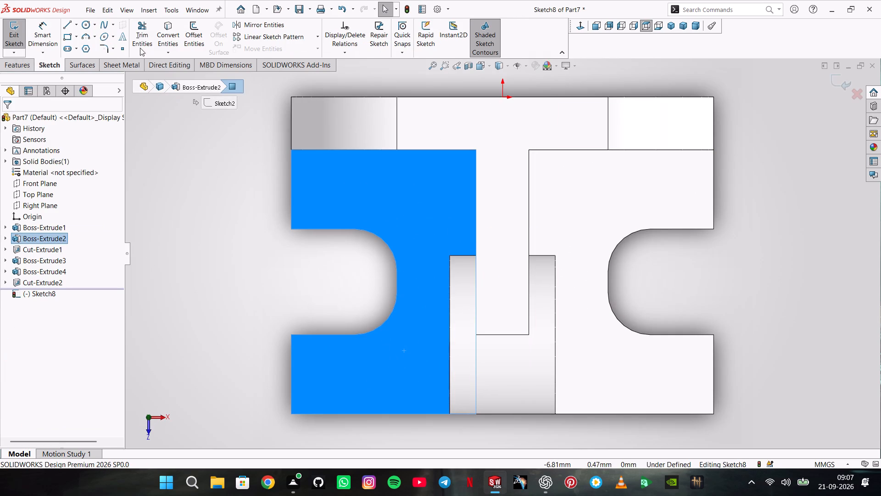
{"action": "left_click", "coordinate": [167, 30]}
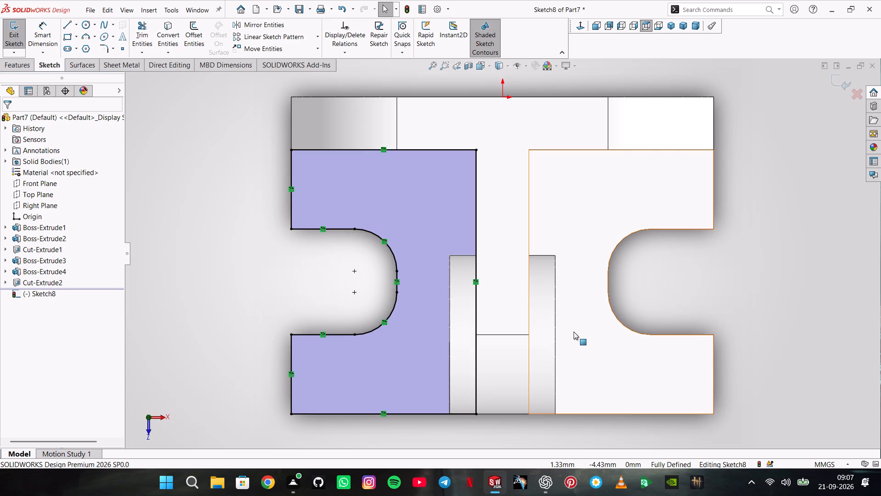
{"action": "left_click", "coordinate": [574, 332]}
{"action": "left_click", "coordinate": [174, 34]}
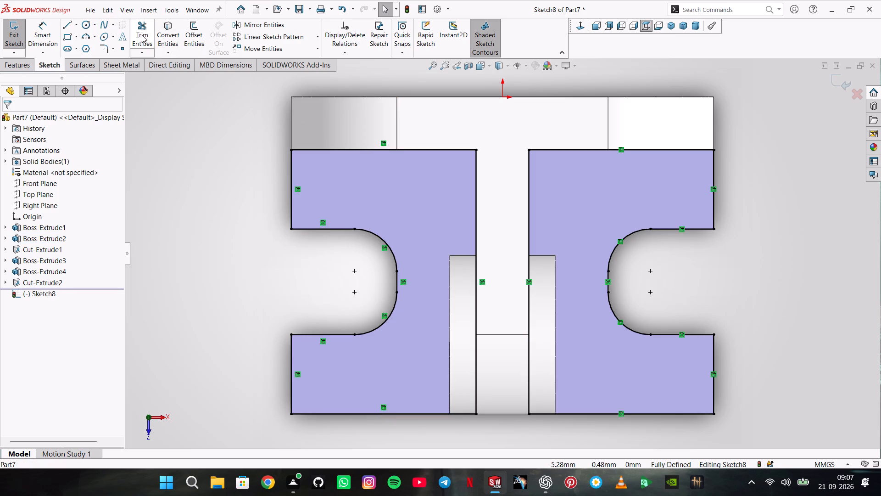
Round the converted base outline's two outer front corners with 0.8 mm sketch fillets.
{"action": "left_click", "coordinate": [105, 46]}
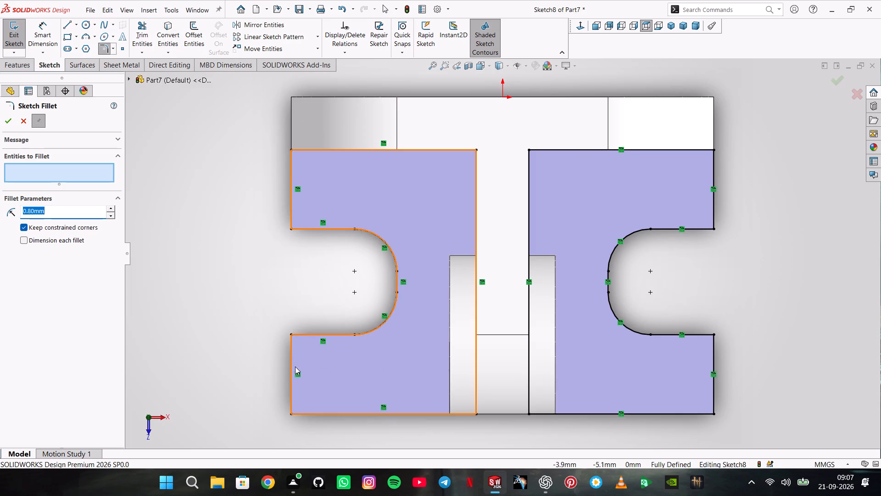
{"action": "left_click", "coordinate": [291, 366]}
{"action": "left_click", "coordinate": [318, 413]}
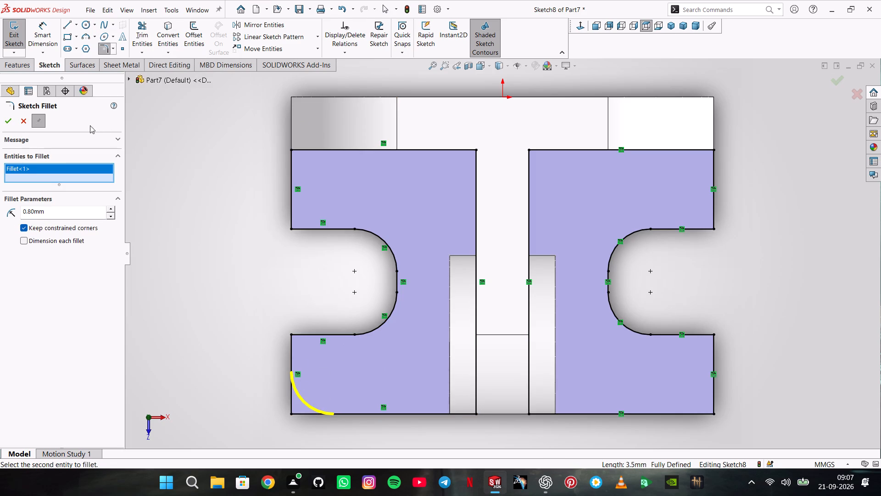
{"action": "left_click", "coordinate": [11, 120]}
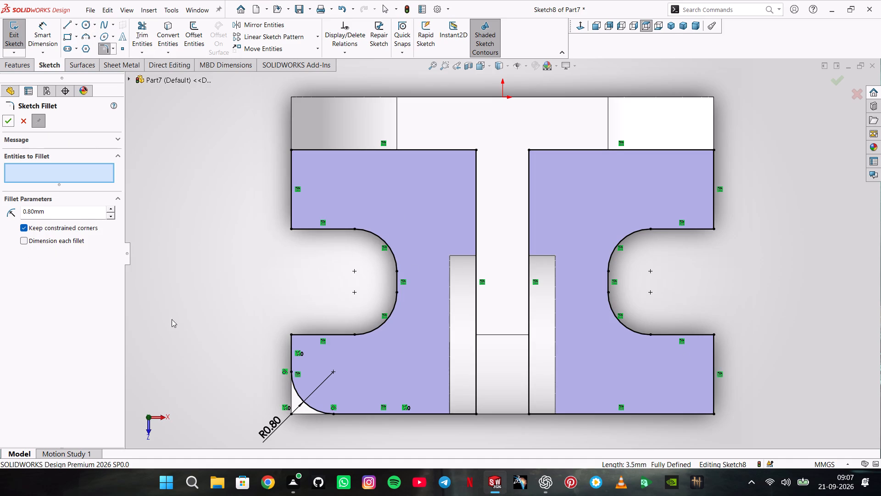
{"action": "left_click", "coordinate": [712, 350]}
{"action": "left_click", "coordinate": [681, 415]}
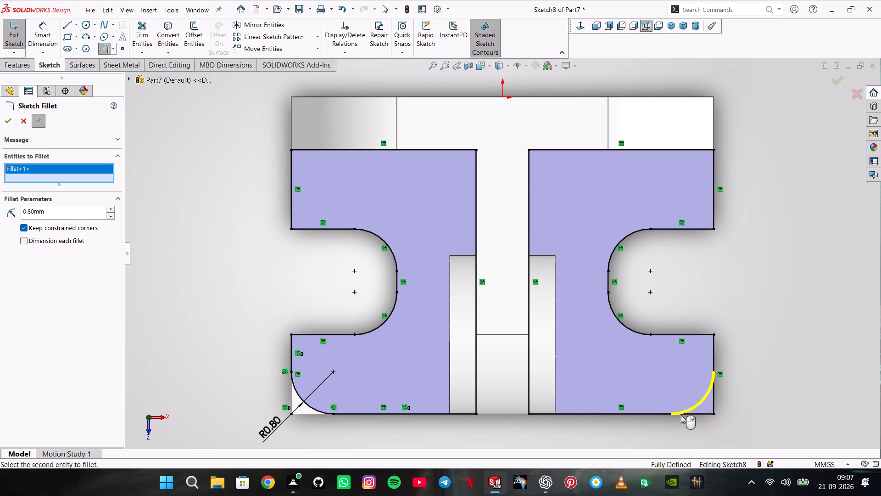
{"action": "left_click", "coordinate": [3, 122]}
Set the Sketch Fillet radius to 1.5 mm.
{"action": "left_click", "coordinate": [262, 428]}
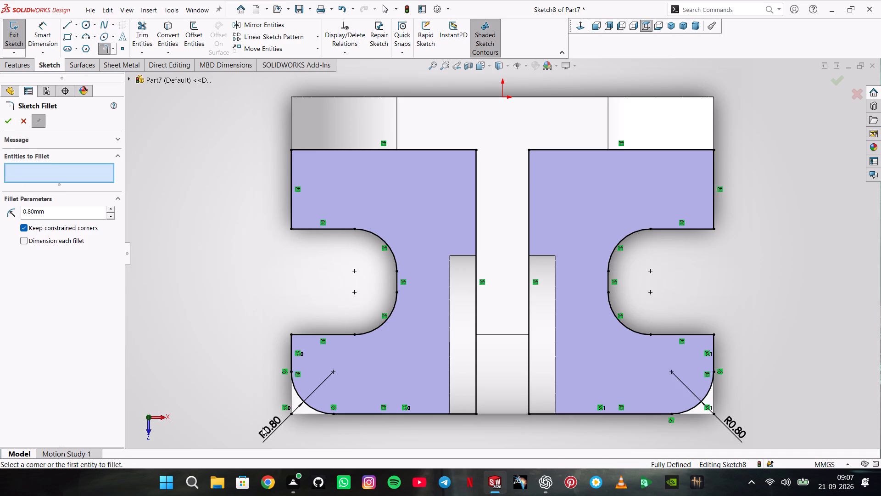
{"action": "triple_click", "coordinate": [268, 427]}
{"action": "left_click", "coordinate": [268, 426]}
{"action": "double_click", "coordinate": [96, 216]}
{"action": "type", "text": "1."}
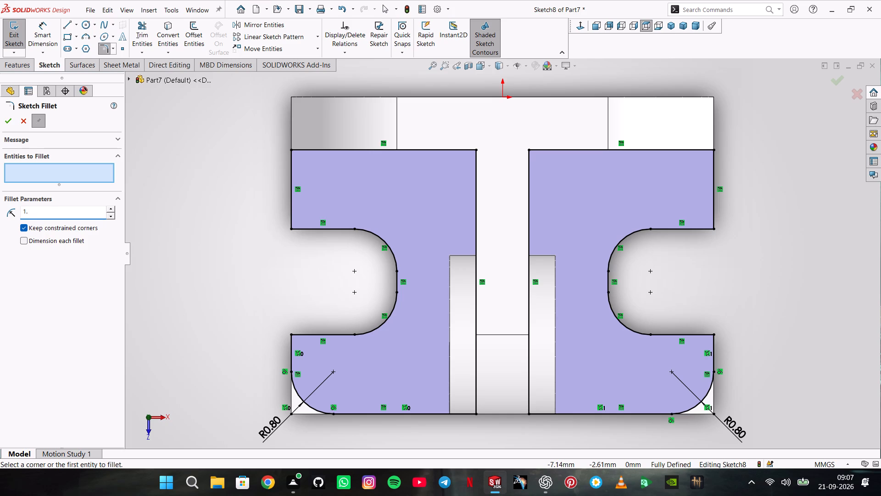
{"action": "key", "text": "5"}
{"action": "key", "text": "Return"}
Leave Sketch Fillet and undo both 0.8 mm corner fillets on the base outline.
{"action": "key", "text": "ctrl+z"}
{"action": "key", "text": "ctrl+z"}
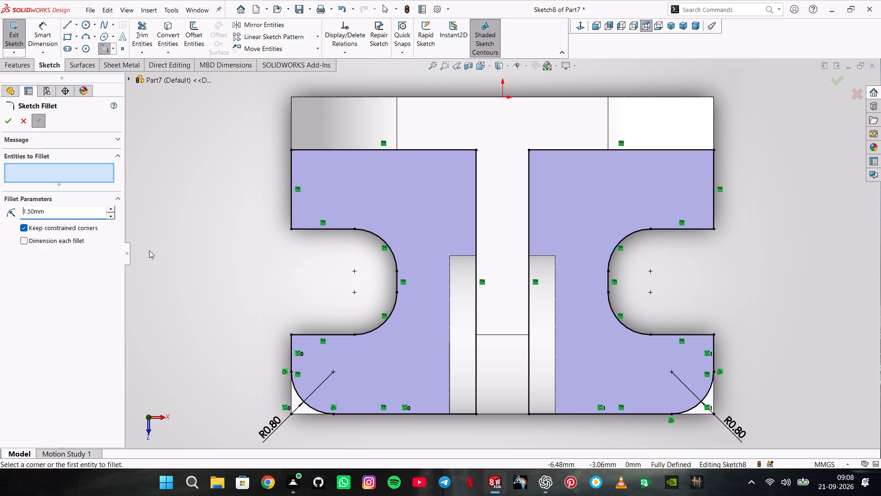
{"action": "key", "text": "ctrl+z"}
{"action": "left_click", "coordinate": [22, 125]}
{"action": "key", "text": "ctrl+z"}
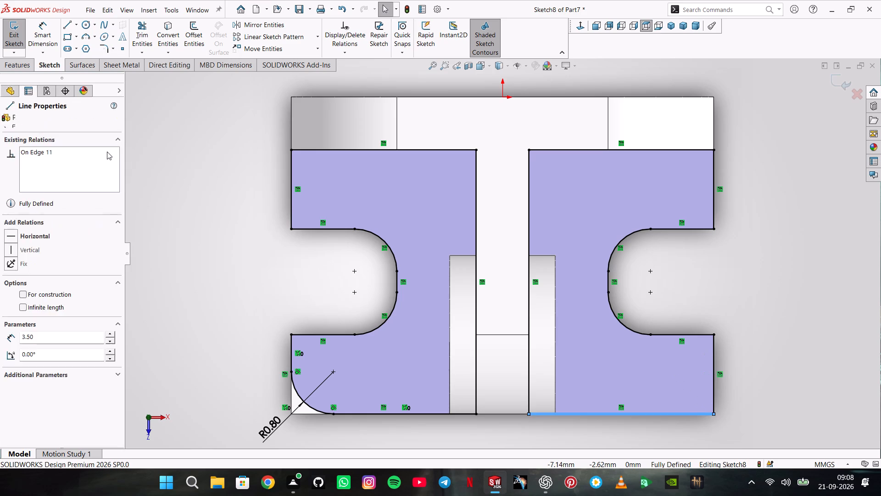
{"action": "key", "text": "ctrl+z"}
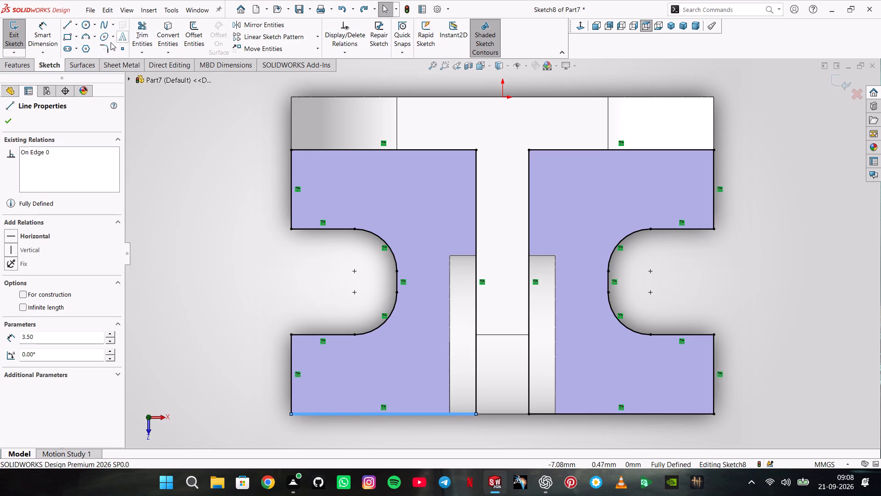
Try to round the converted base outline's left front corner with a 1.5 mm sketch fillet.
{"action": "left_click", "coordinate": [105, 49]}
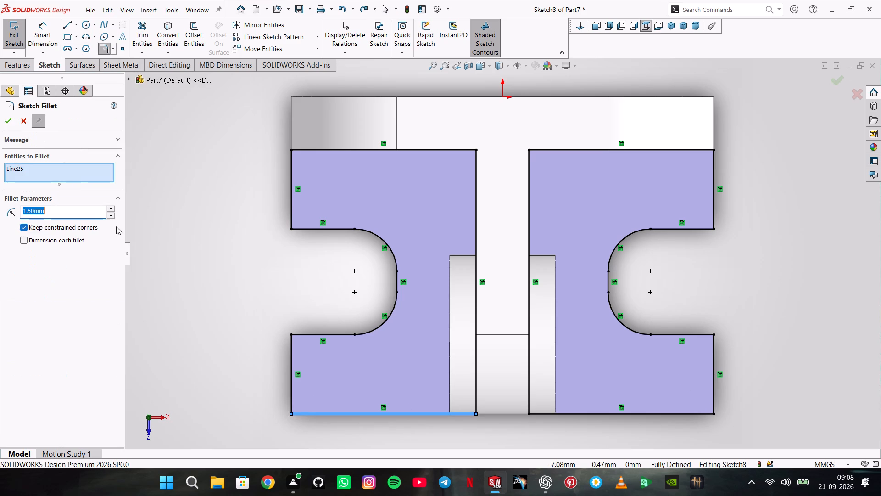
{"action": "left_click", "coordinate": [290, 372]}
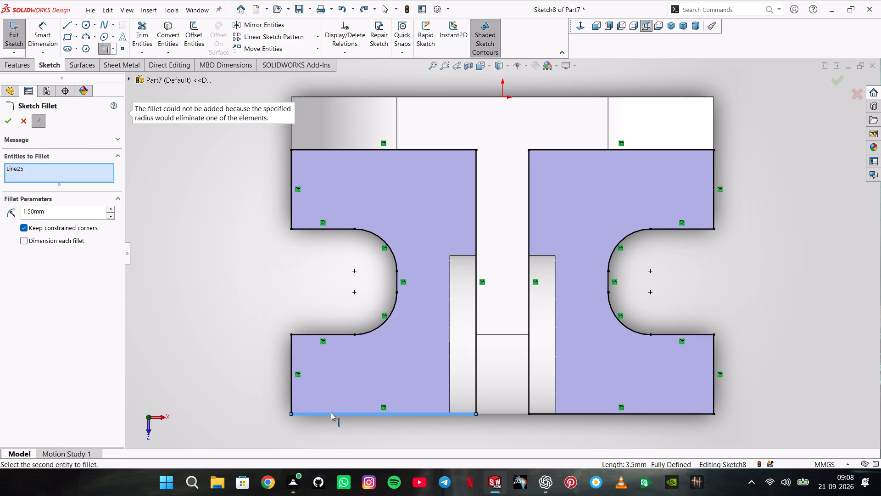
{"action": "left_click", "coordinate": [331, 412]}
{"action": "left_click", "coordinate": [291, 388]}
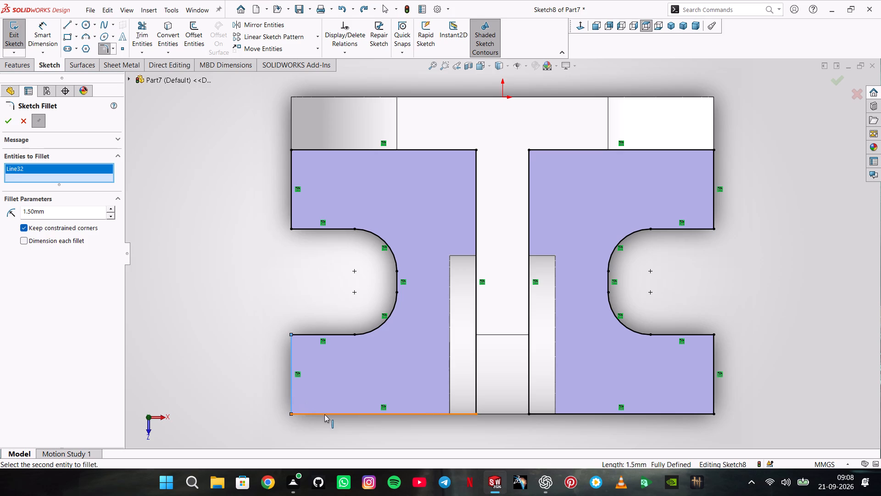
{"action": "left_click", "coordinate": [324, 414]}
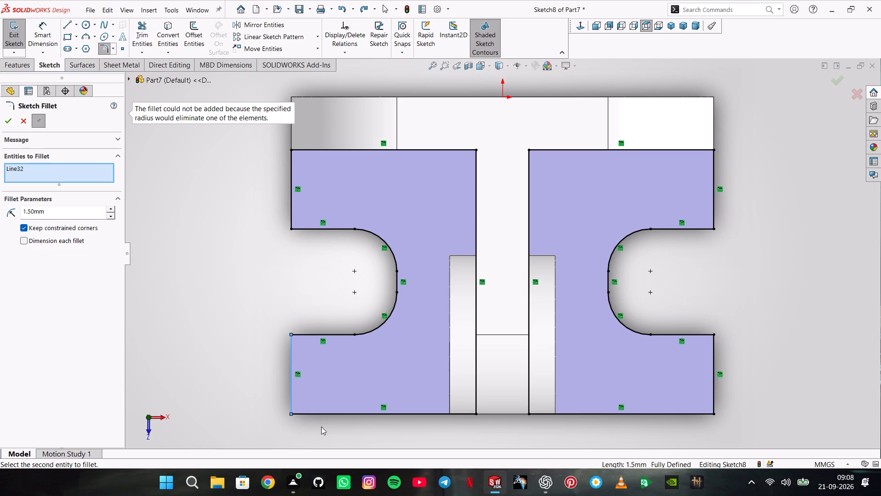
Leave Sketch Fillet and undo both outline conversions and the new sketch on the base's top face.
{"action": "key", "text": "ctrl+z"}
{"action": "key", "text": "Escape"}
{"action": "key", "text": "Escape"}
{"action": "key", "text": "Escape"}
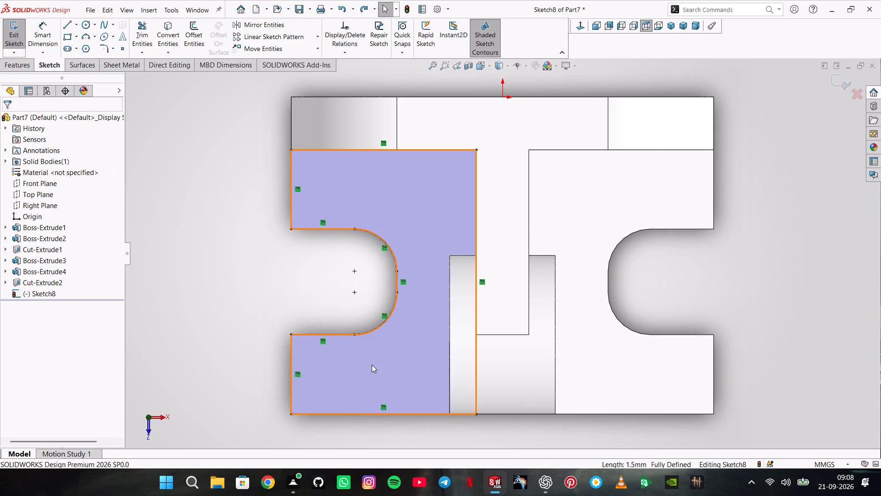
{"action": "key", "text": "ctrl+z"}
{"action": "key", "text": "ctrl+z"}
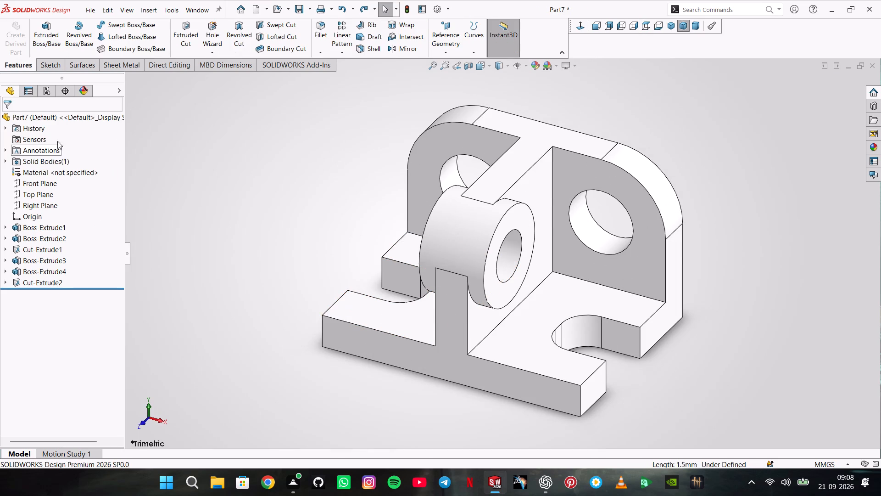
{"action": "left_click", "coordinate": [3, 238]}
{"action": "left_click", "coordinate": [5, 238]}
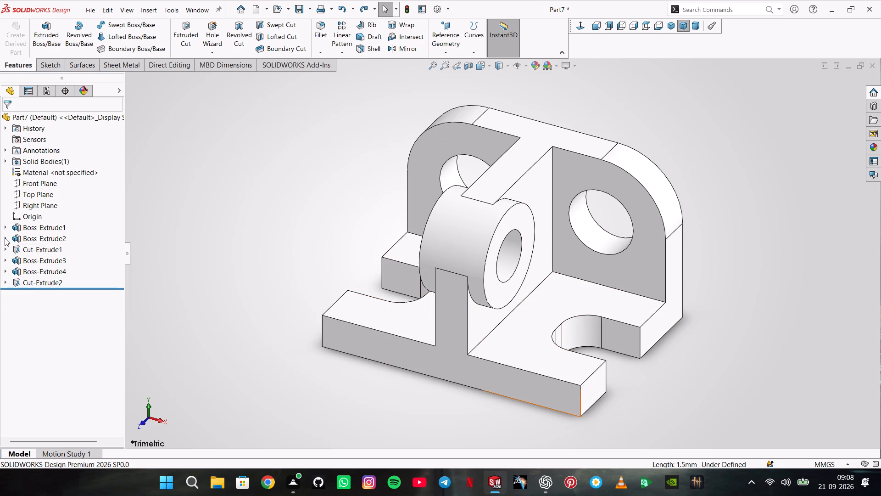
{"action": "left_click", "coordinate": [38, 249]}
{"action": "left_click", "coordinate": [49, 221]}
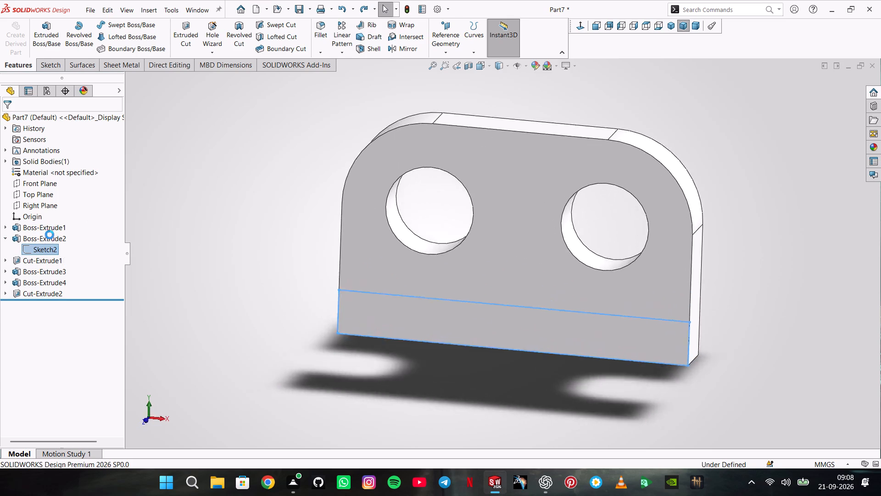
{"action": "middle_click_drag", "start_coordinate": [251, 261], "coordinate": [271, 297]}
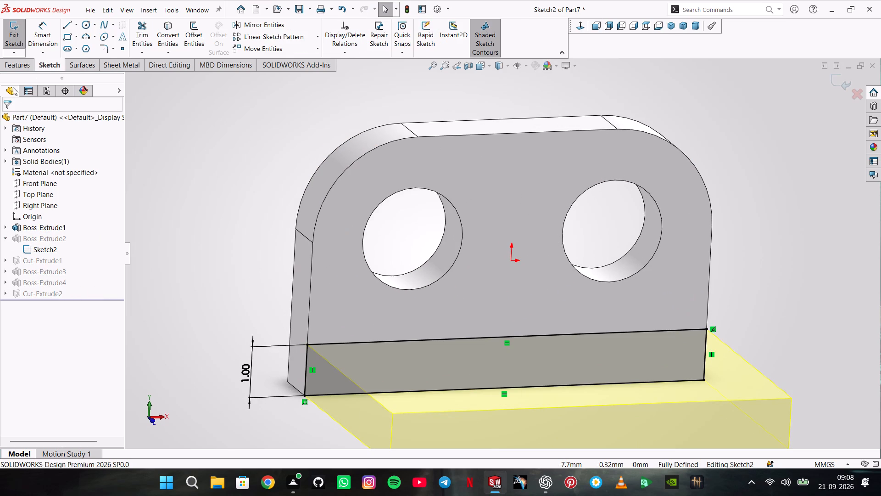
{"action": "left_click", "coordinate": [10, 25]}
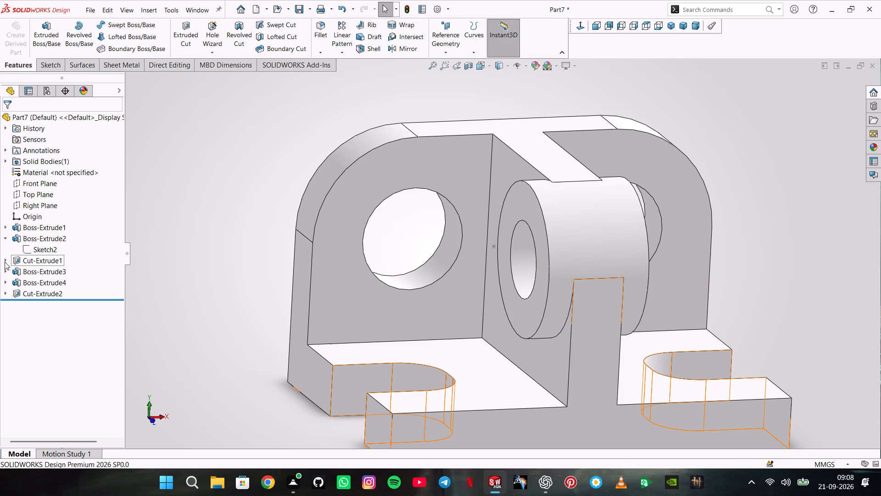
Edit the notch cut's sketch and delete the two 1.50 mm dimensions between the notches and the base's front edge.
{"action": "left_click", "coordinate": [5, 262]}
{"action": "left_click", "coordinate": [29, 272]}
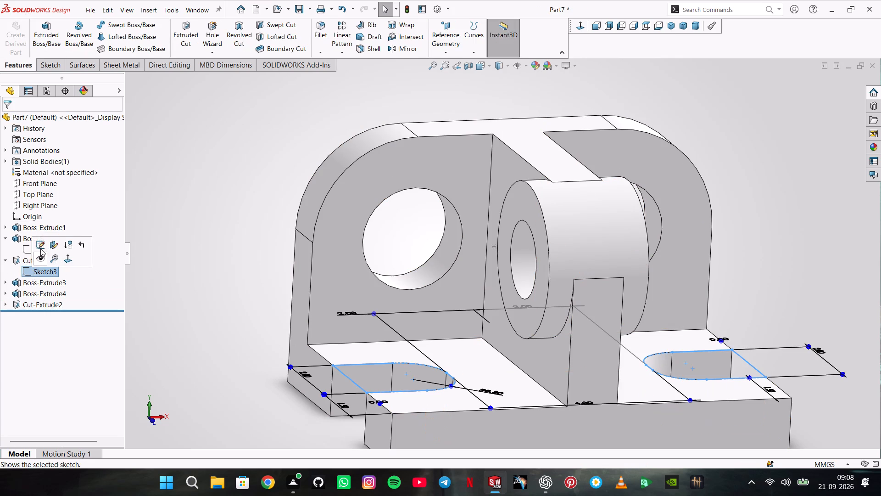
{"action": "left_click", "coordinate": [40, 246]}
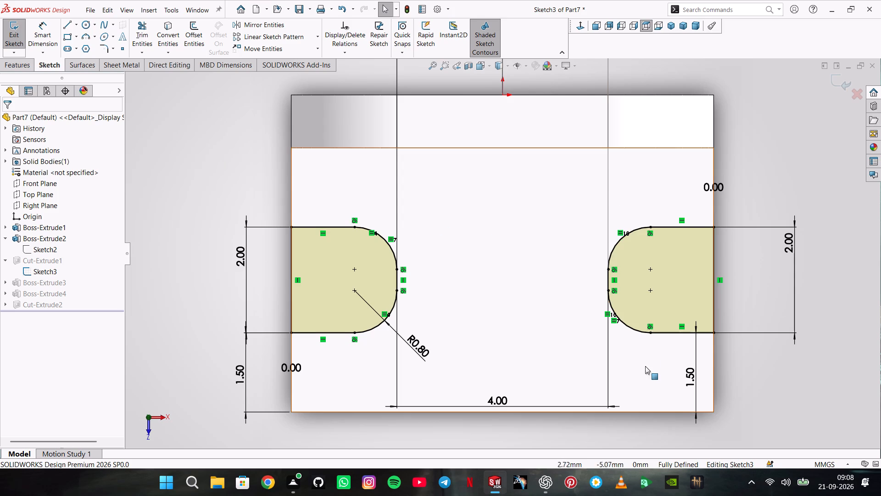
{"action": "left_click", "coordinate": [691, 367]}
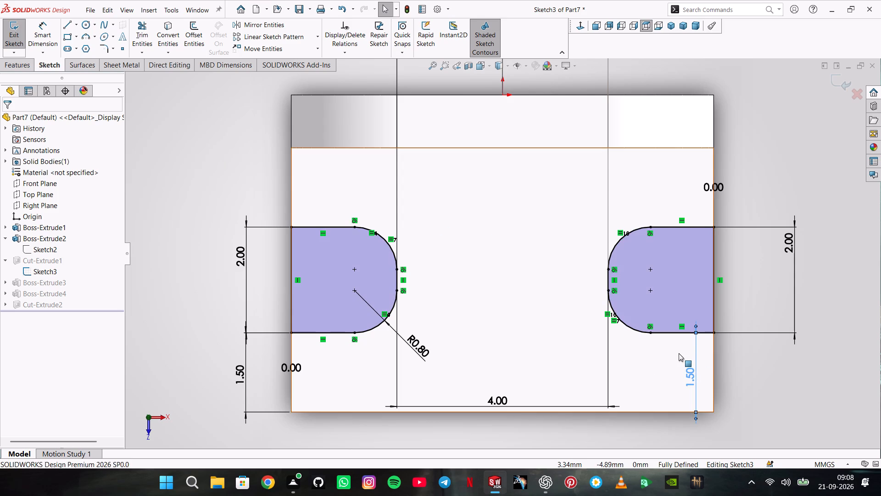
{"action": "key", "text": "Delete"}
{"action": "left_click", "coordinate": [240, 366]}
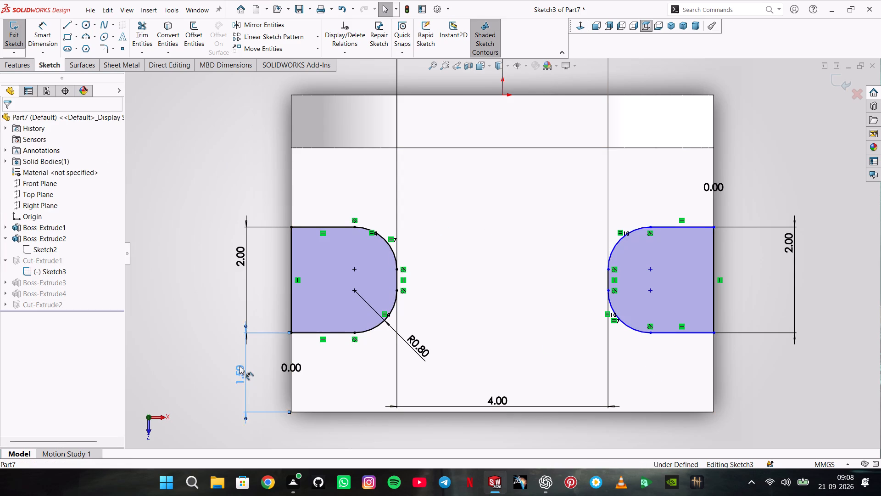
{"action": "key", "text": "Delete"}
Dimension the left notch's rear edge 1 mm from the upright's front face.
{"action": "left_click", "coordinate": [32, 24]}
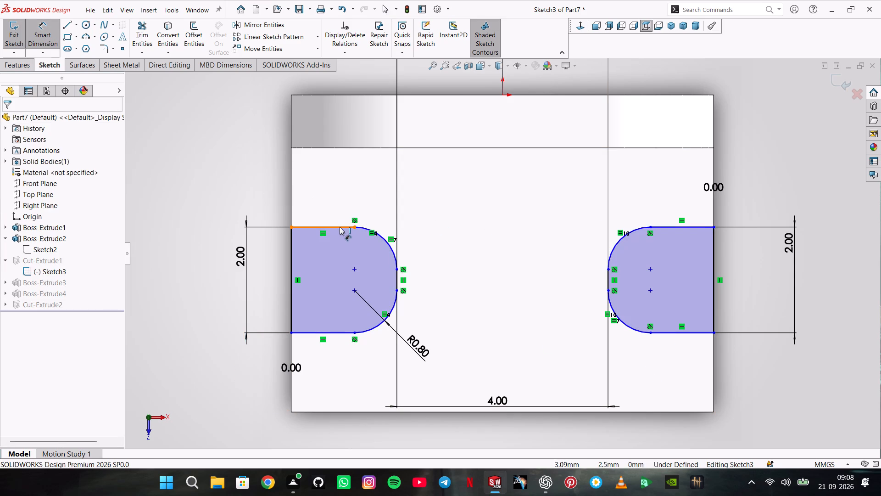
{"action": "left_click", "coordinate": [340, 227]}
{"action": "left_click", "coordinate": [330, 147]}
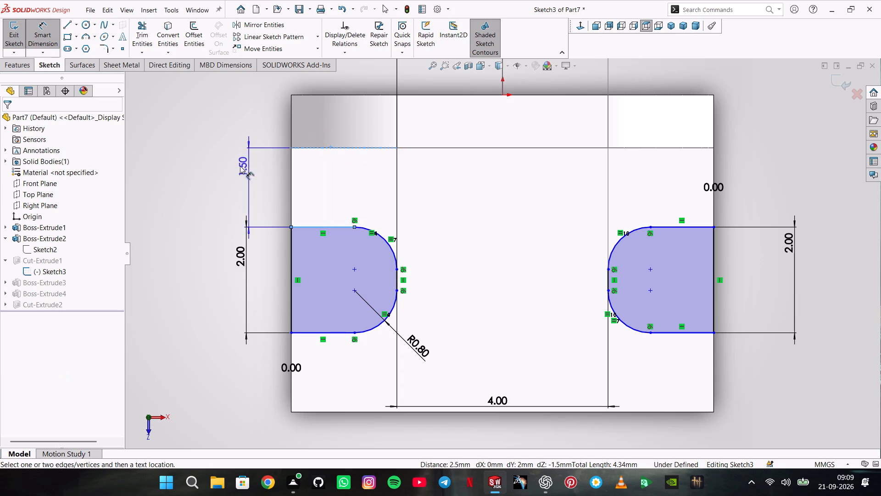
{"action": "left_click", "coordinate": [217, 161]}
{"action": "key", "text": "End"}
{"action": "key", "text": "Return"}
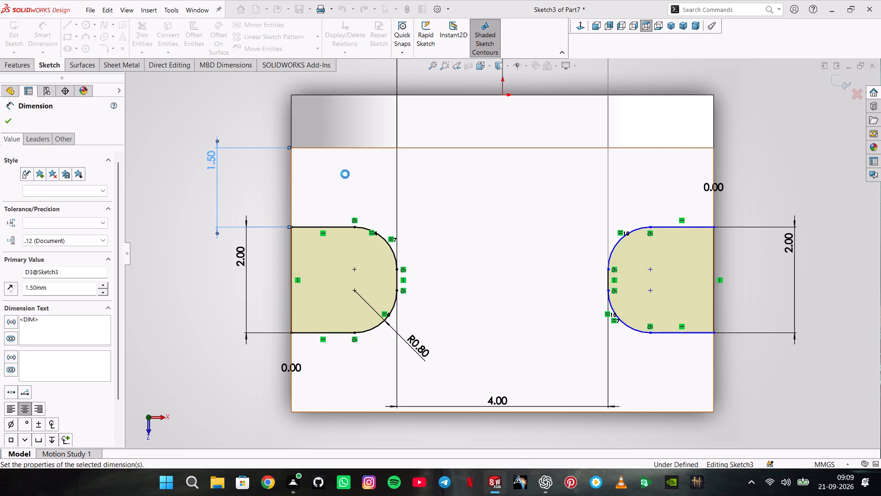
{"action": "double_click", "coordinate": [215, 159]}
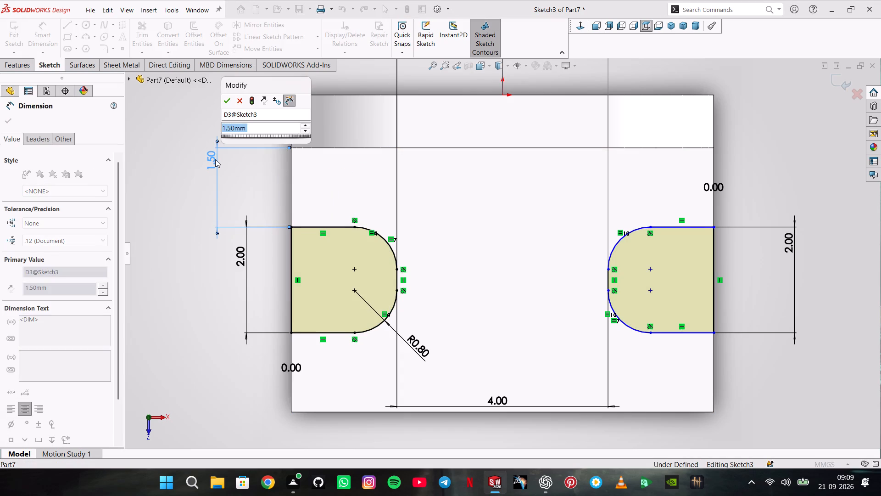
{"action": "key", "text": "1"}
{"action": "key", "text": "Return"}
Dimension the right notch's rear edge 1 mm from the upright's front face and exit the sketch.
{"action": "left_click", "coordinate": [671, 227]}
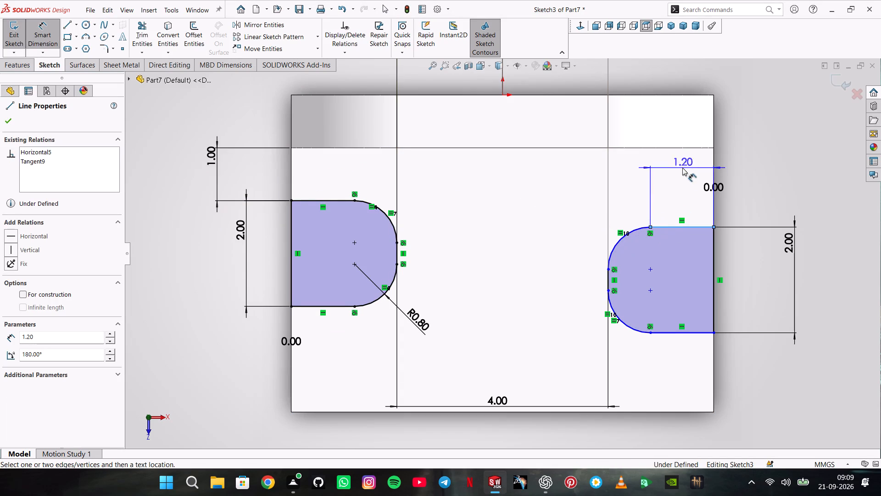
{"action": "left_click", "coordinate": [680, 149]}
{"action": "left_click", "coordinate": [766, 190]}
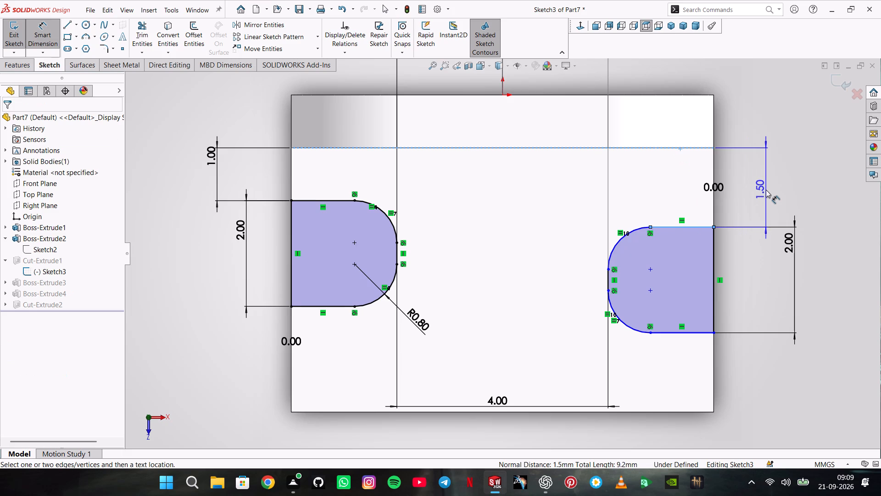
{"action": "key", "text": "1"}
{"action": "key", "text": "Return"}
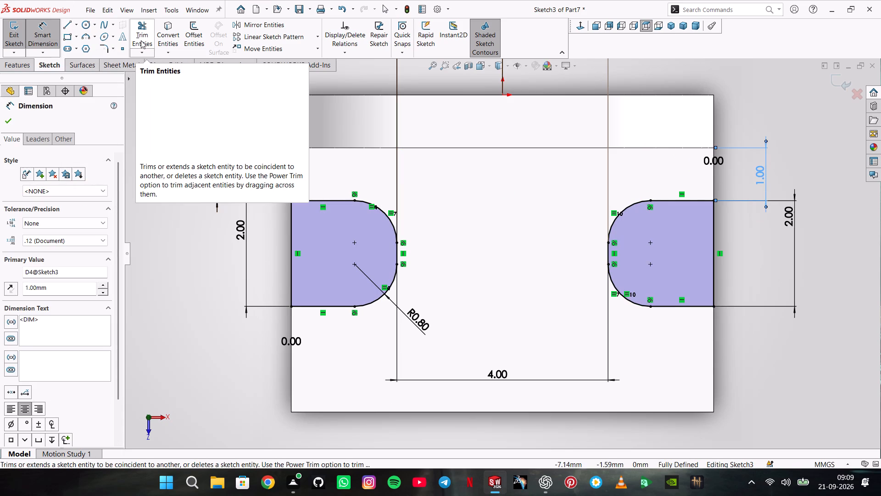
{"action": "left_click", "coordinate": [20, 62]}
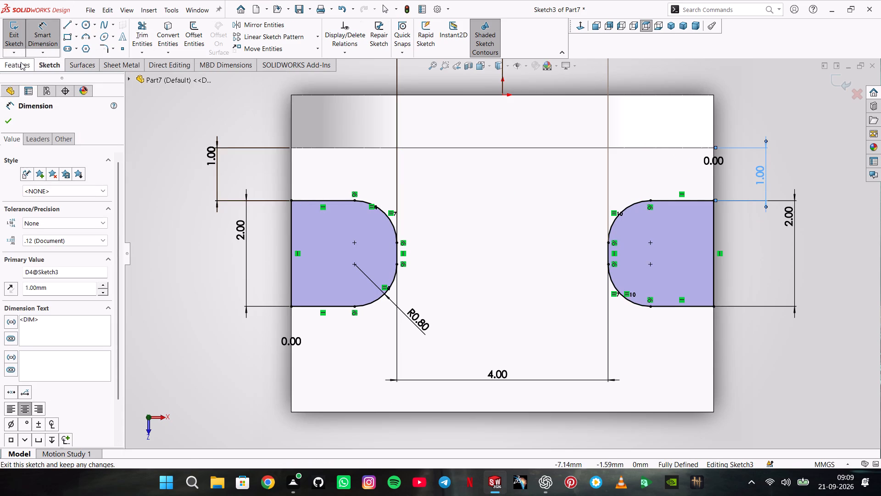
{"action": "left_click", "coordinate": [6, 118]}
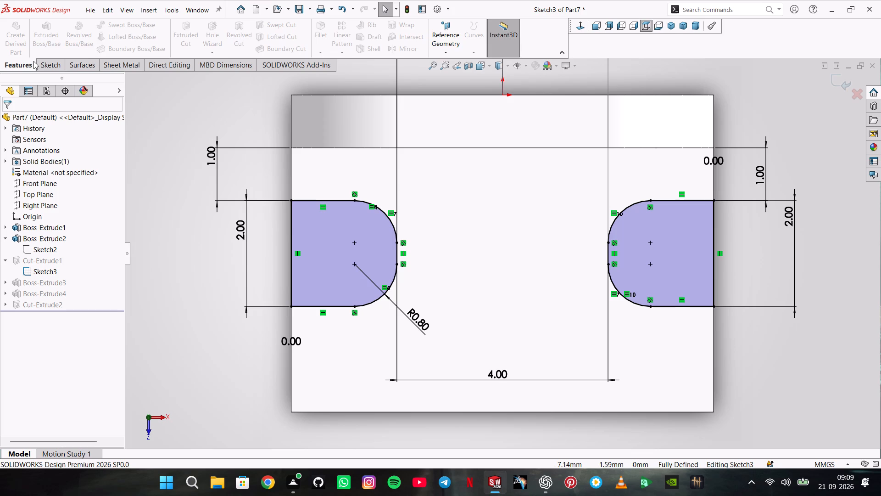
{"action": "left_click", "coordinate": [43, 61]}
{"action": "left_click", "coordinate": [14, 35]}
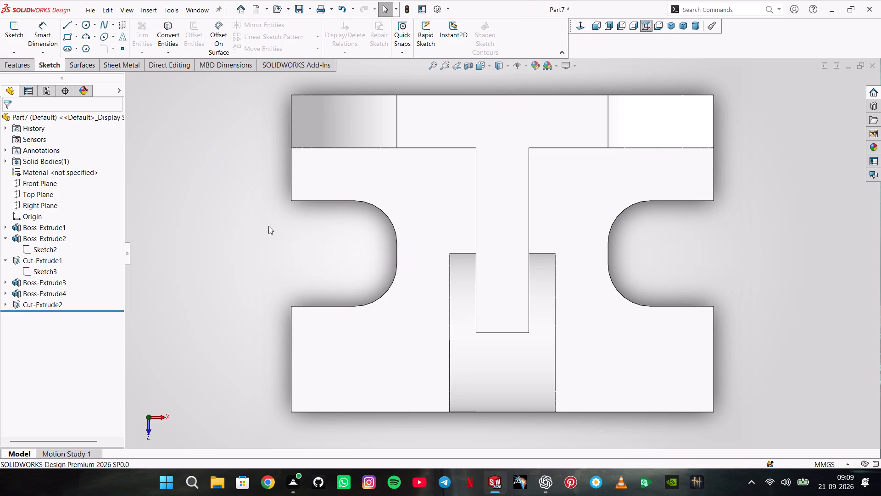
Start a sketch on the base's top face and convert the outlines of both notched top faces beside the rib.
{"action": "middle_click_drag", "start_coordinate": [251, 246], "coordinate": [250, 196]}
{"action": "scroll", "coordinate": [250, 225], "scroll_direction": "up", "scroll_amount": 1}
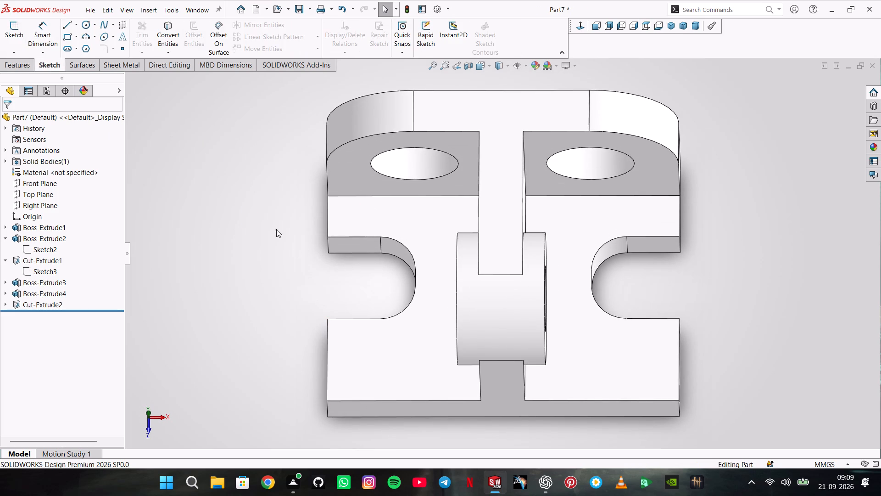
{"action": "left_click", "coordinate": [399, 357]}
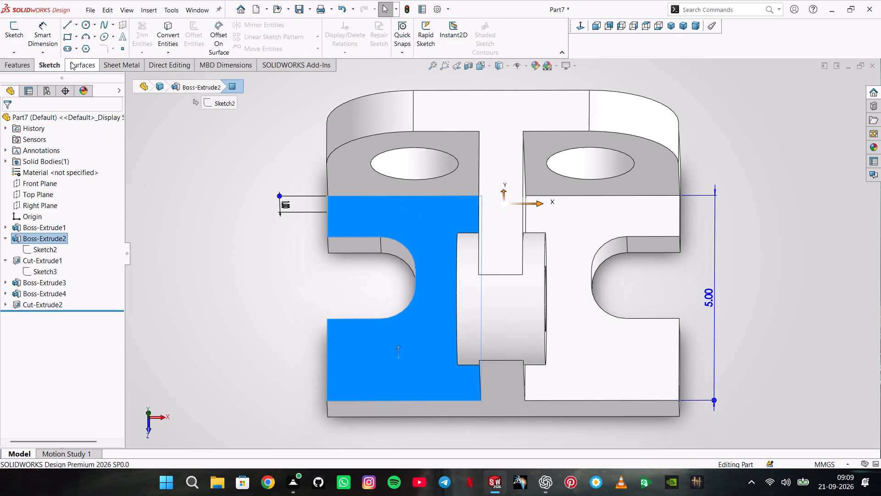
{"action": "left_click", "coordinate": [14, 34]}
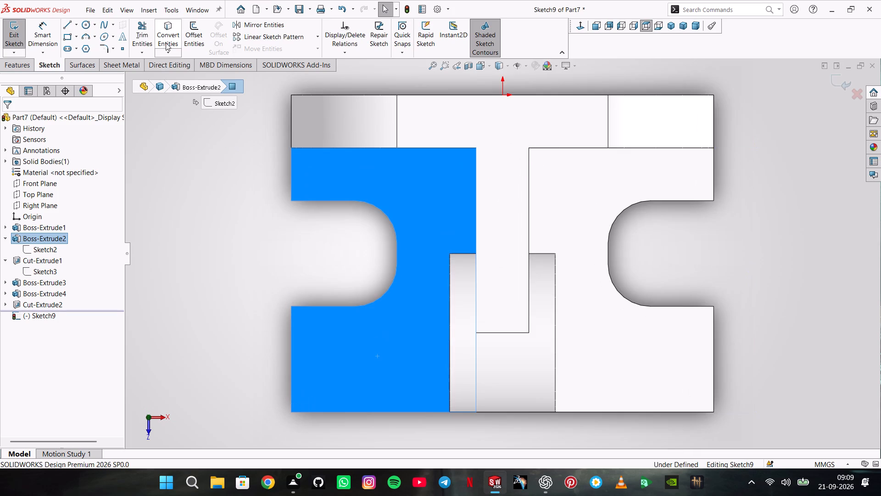
{"action": "left_click", "coordinate": [163, 39]}
{"action": "left_click", "coordinate": [555, 232]}
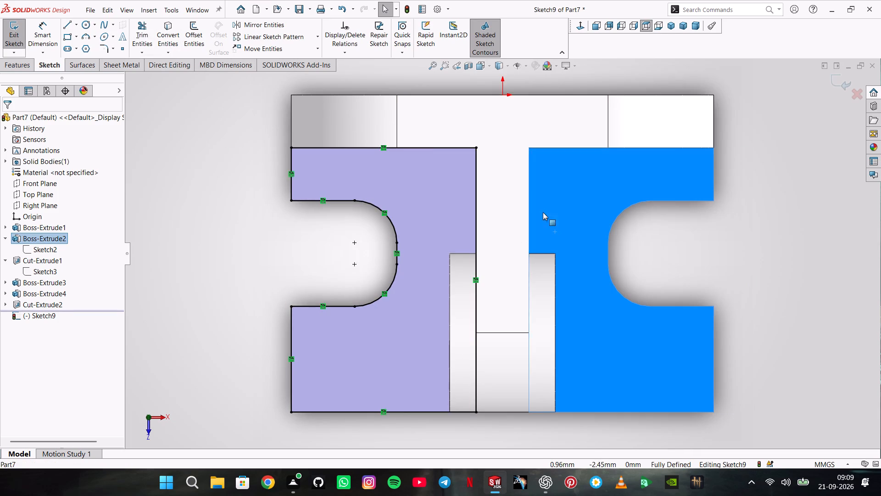
{"action": "left_click", "coordinate": [170, 40]}
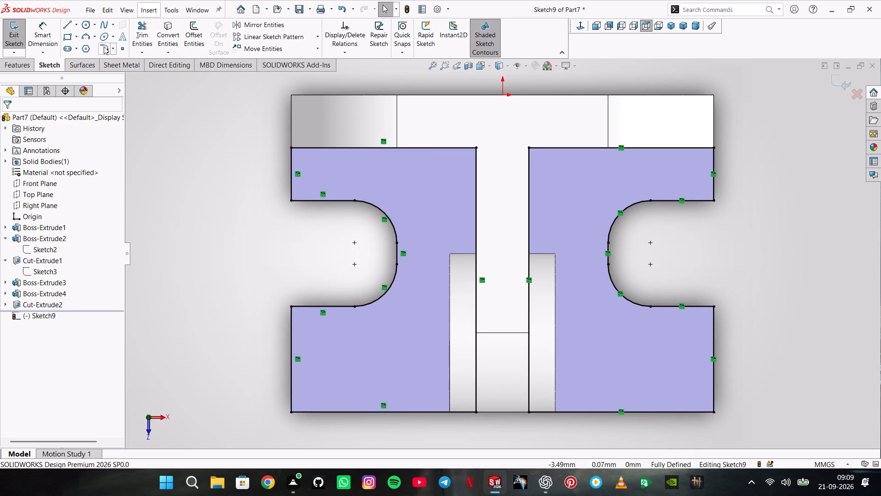
Round the converted base outline's two outer front corners with 1.5 mm sketch fillets.
{"action": "left_click", "coordinate": [104, 46]}
{"action": "left_click", "coordinate": [292, 327]}
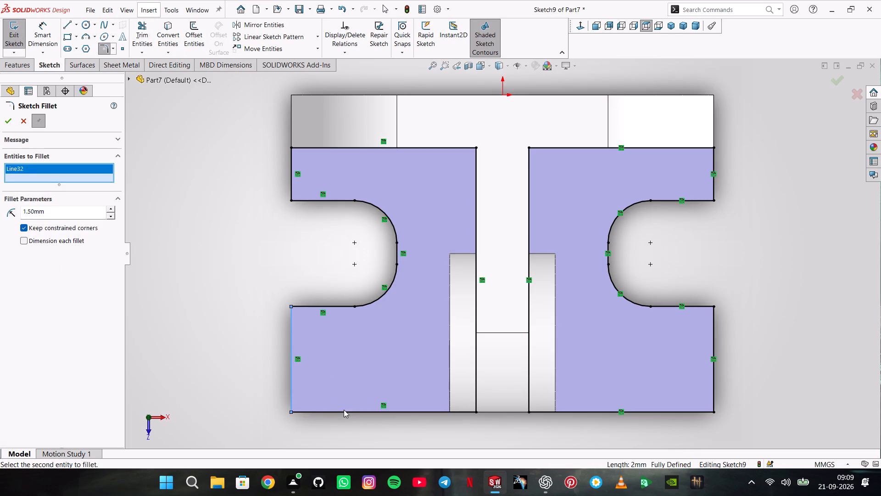
{"action": "left_click", "coordinate": [346, 414]}
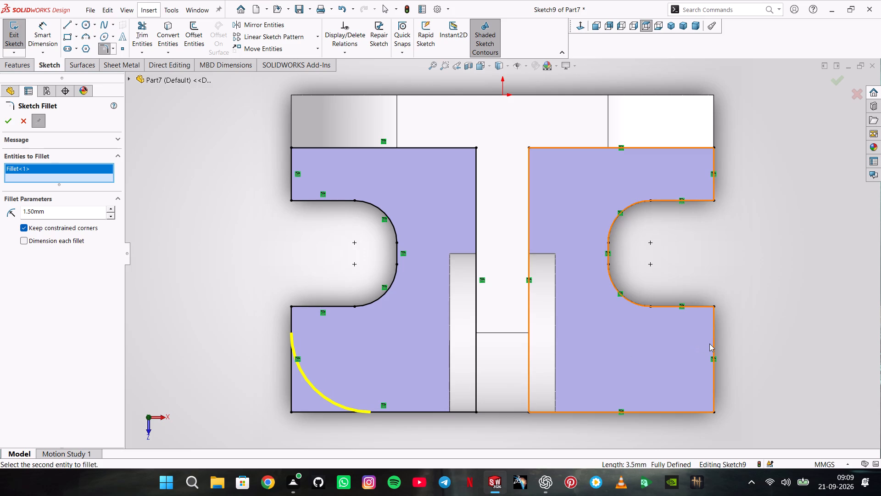
{"action": "left_click", "coordinate": [713, 344]}
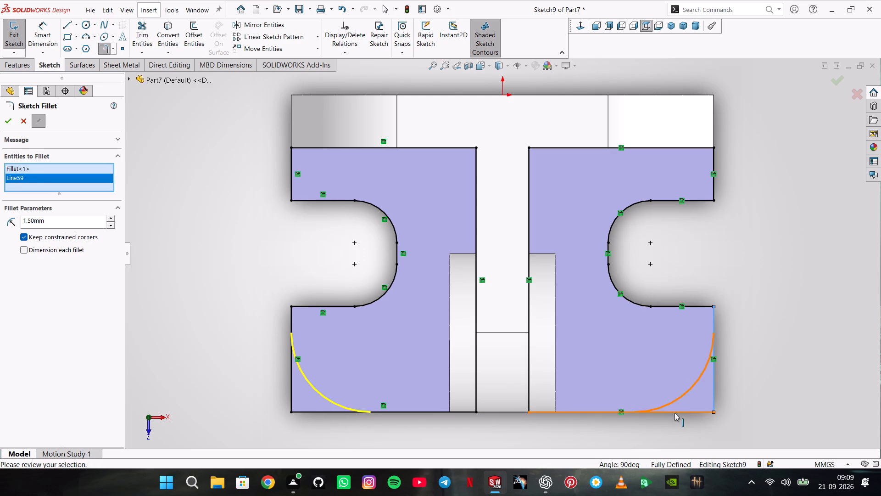
{"action": "left_click", "coordinate": [675, 413]}
{"action": "left_click", "coordinate": [8, 124]}
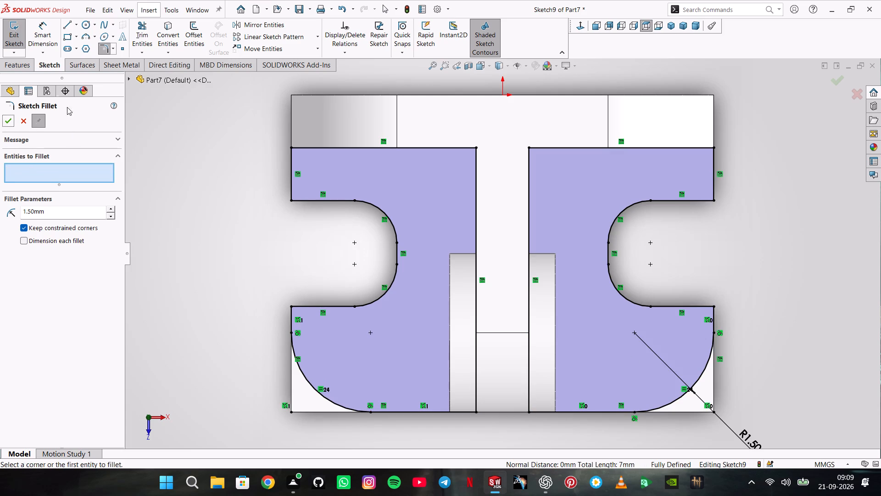
{"action": "left_click", "coordinate": [14, 65]}
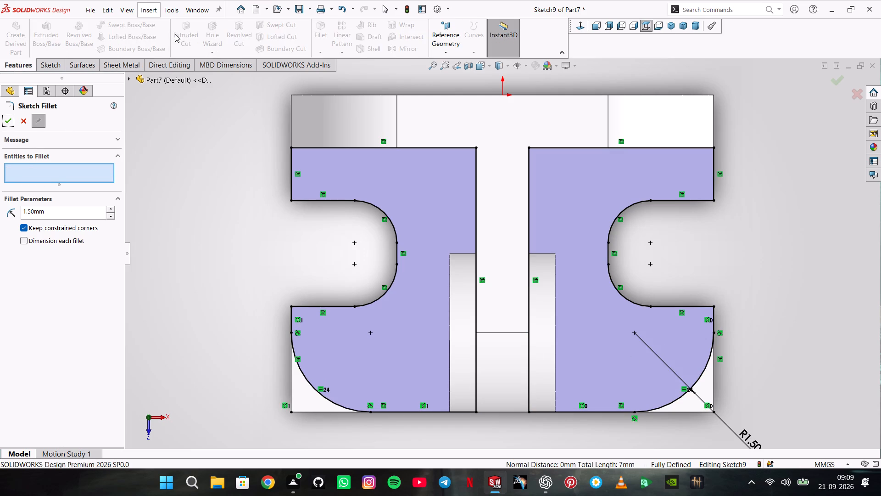
{"action": "left_click", "coordinate": [11, 120]}
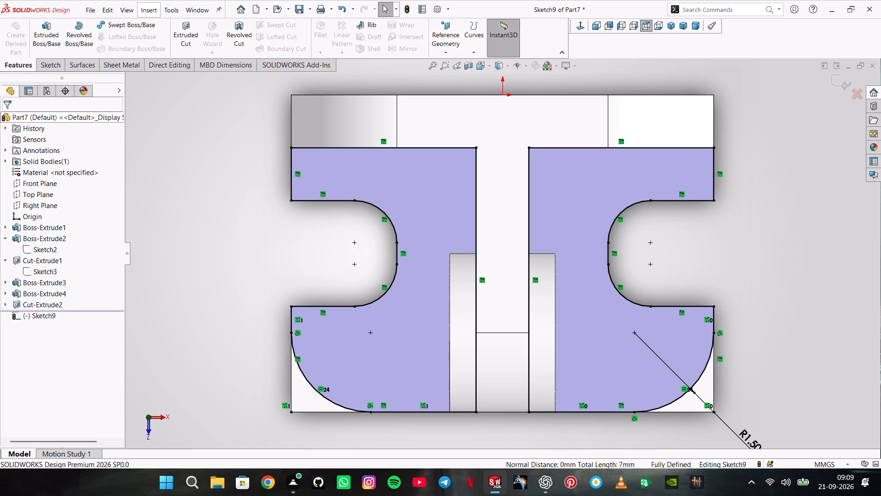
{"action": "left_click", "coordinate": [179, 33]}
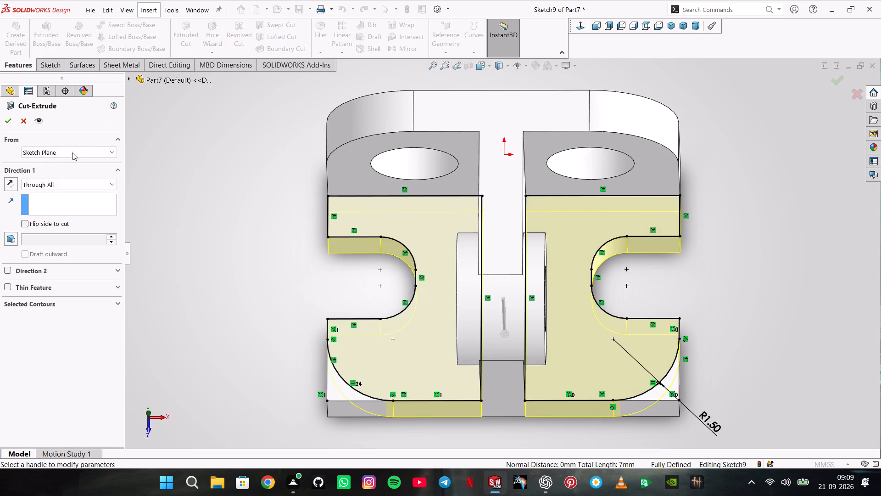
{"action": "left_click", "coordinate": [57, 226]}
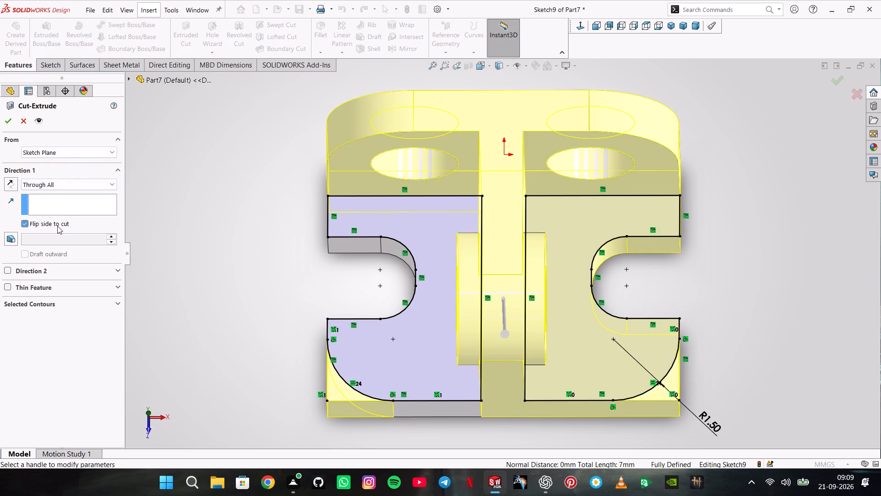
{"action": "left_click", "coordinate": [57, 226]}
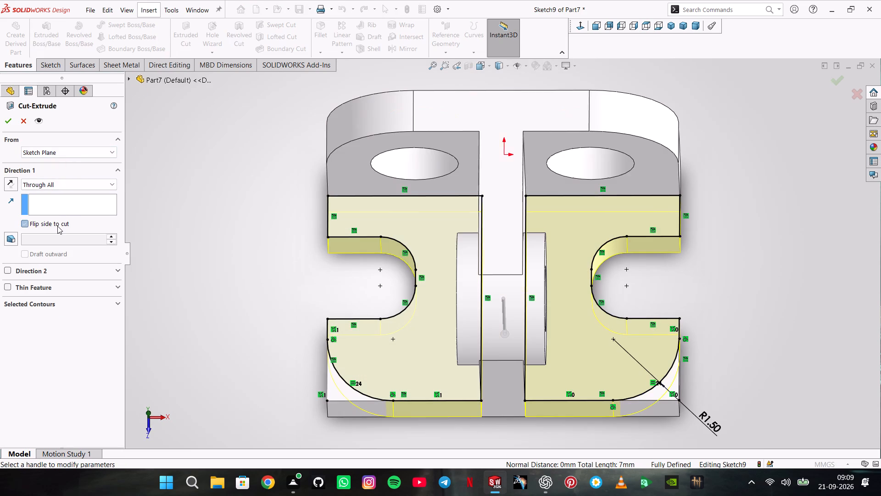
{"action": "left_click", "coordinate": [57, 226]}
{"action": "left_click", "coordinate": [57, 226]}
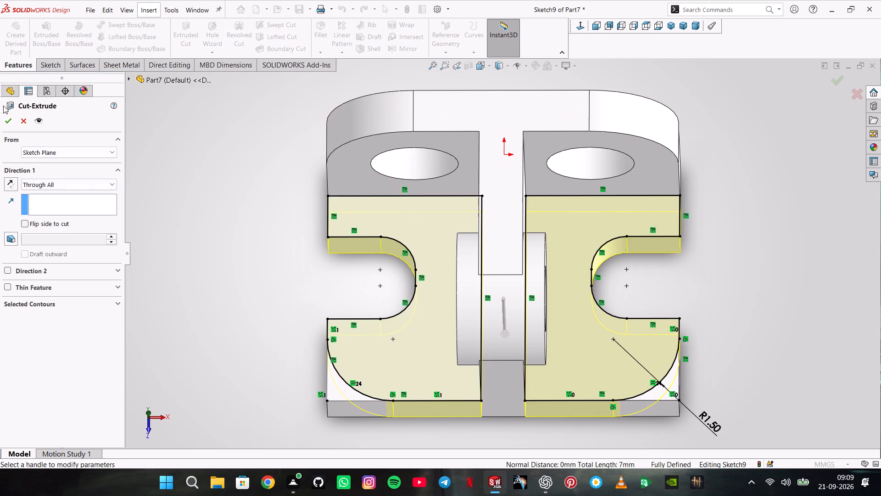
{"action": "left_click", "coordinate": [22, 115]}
Undo the corner rounding and the converted-outline sketch, going back into the base notch sketch.
{"action": "key", "text": "ctrl+z"}
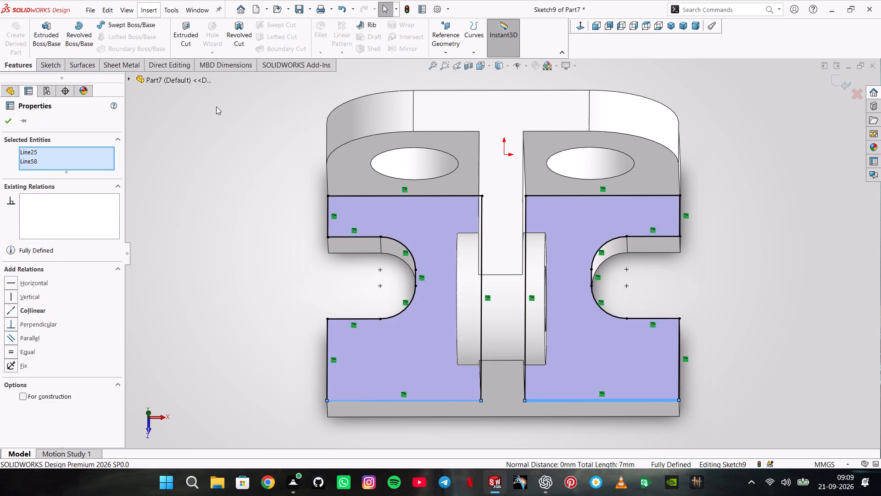
{"action": "key", "text": "ctrl+z"}
{"action": "key", "text": "ctrl+z"}
{"action": "key", "text": "ctrl+z"}
{"action": "key", "text": "ctrl+z"}
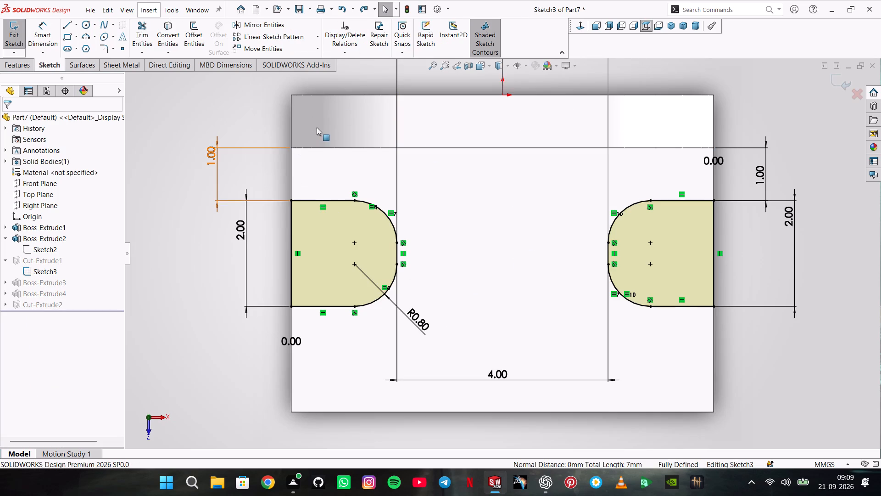
Convert the outline of the base's top face in front of the upright into the notch sketch.
{"action": "left_click", "coordinate": [107, 46]}
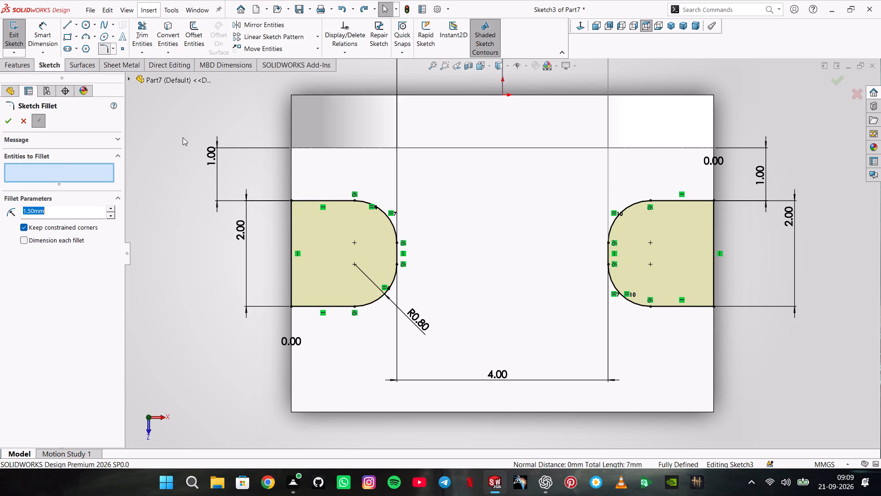
{"action": "left_click", "coordinate": [86, 65]}
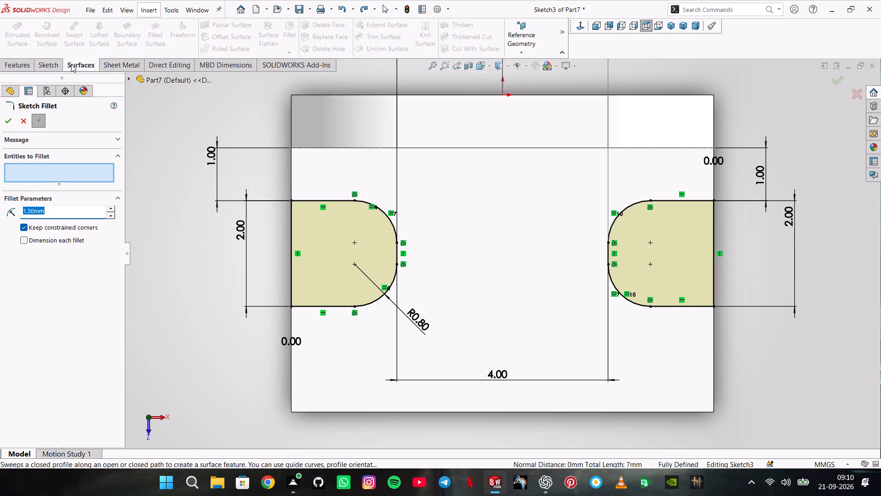
{"action": "left_click", "coordinate": [59, 63]}
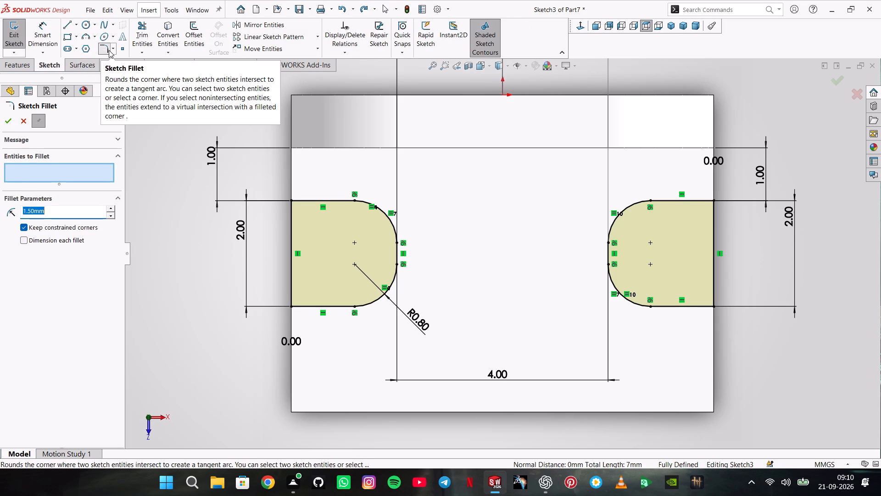
{"action": "left_click", "coordinate": [109, 50]}
{"action": "left_click", "coordinate": [175, 38]}
{"action": "left_click", "coordinate": [463, 188]}
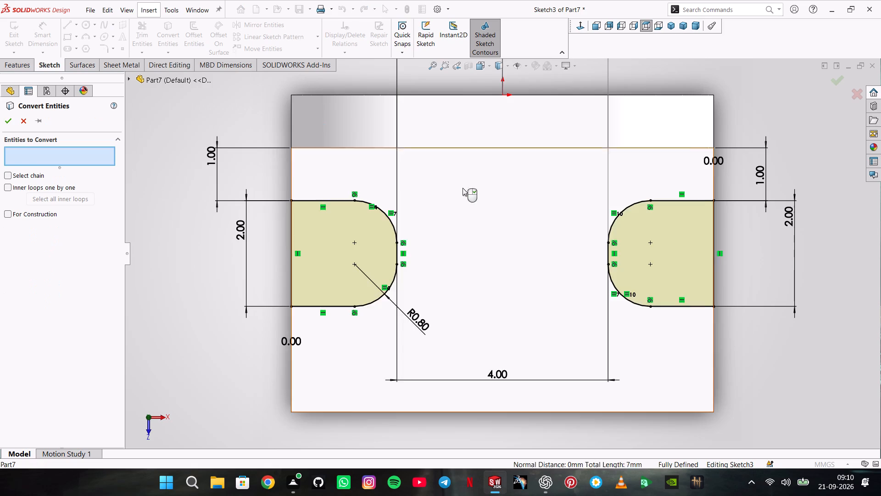
{"action": "left_click", "coordinate": [10, 118]}
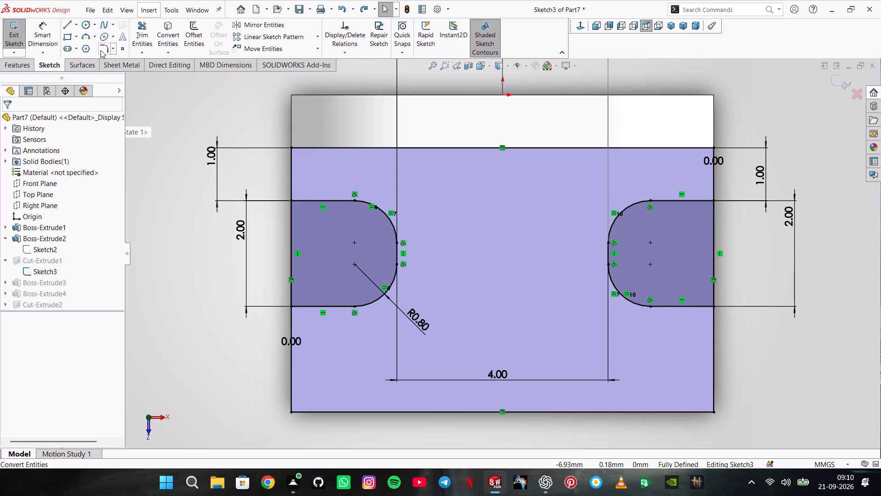
Round the converted outline's two outer front corners with 1.5 mm sketch fillets.
{"action": "left_click", "coordinate": [100, 50]}
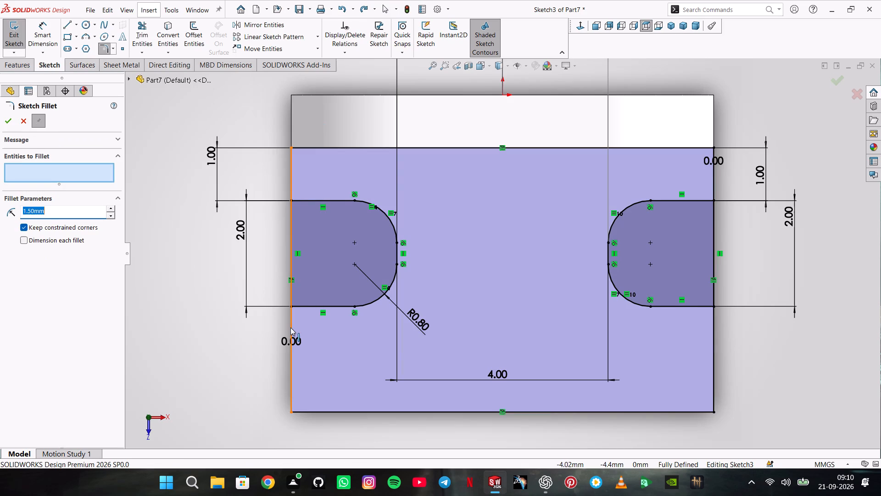
{"action": "left_click", "coordinate": [290, 327]}
{"action": "left_click", "coordinate": [323, 410]}
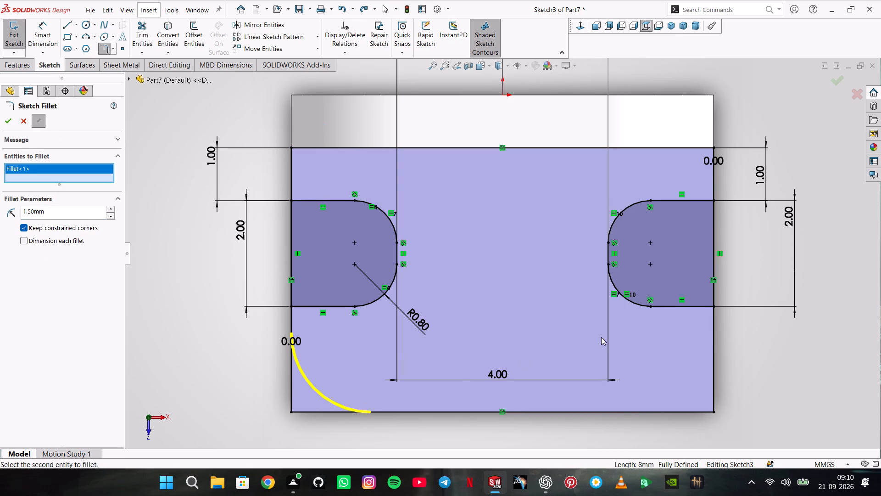
{"action": "left_click", "coordinate": [714, 350]}
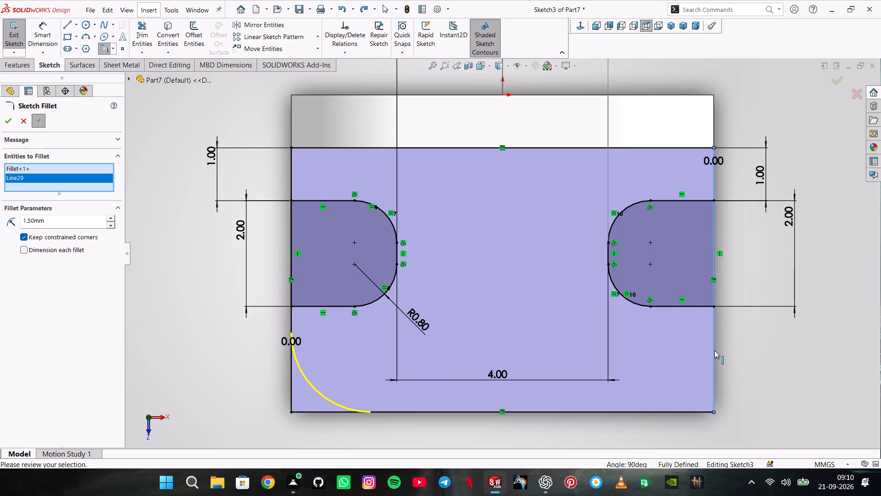
{"action": "left_click", "coordinate": [630, 410]}
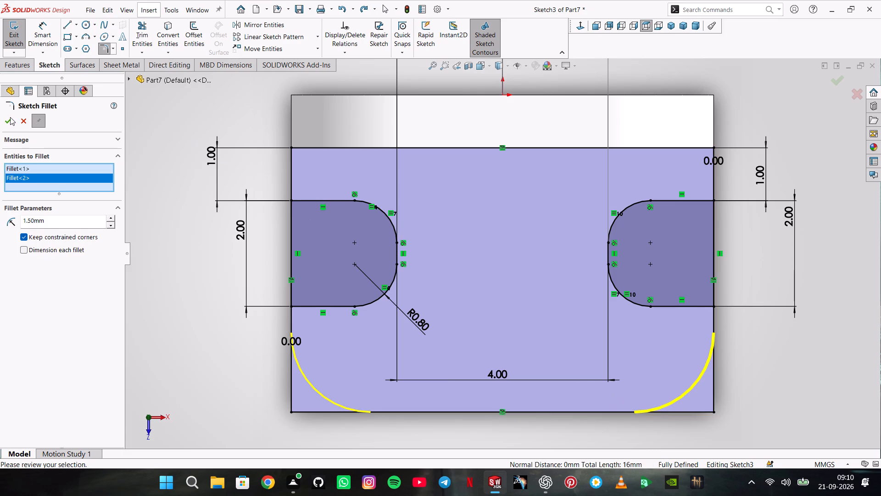
{"action": "left_click", "coordinate": [10, 117]}
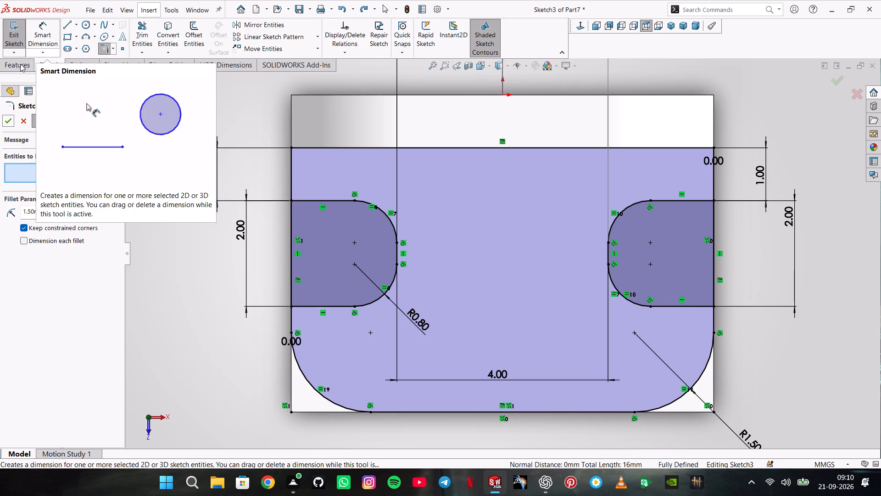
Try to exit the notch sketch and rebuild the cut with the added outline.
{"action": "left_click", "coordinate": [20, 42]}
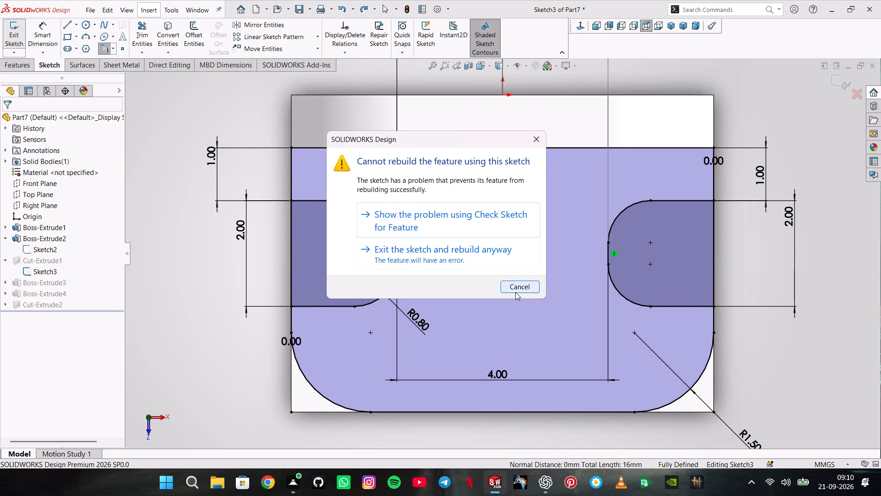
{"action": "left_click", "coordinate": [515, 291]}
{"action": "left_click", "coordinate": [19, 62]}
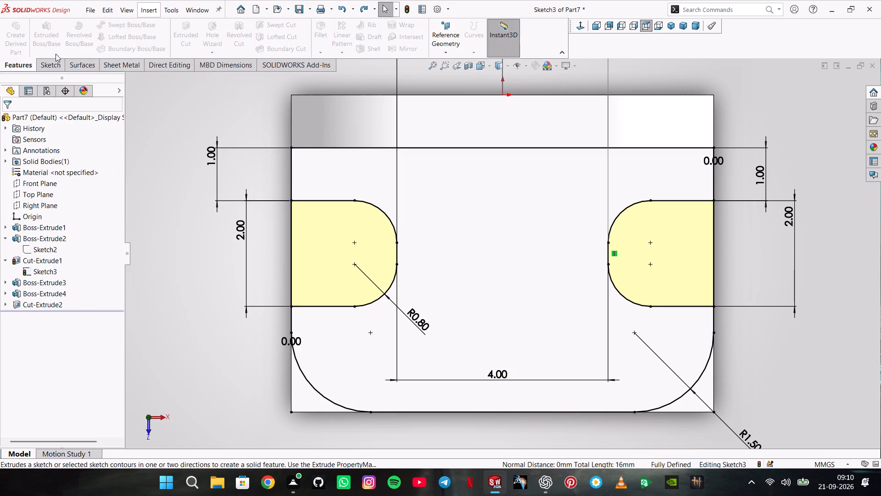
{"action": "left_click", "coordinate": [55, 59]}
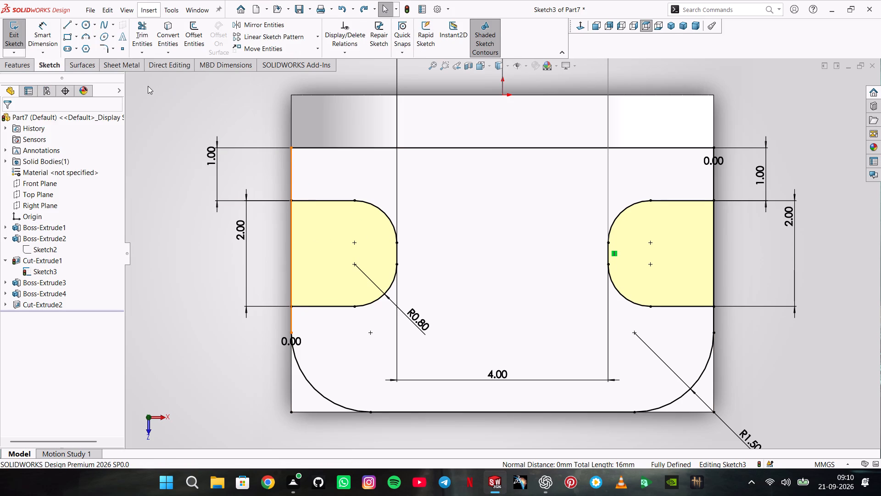
Draw lines from the left notch's outer front corner to the base's front-left corner, and 1.5 mm along the front edge to the arc's end.
{"action": "left_click", "coordinate": [69, 24]}
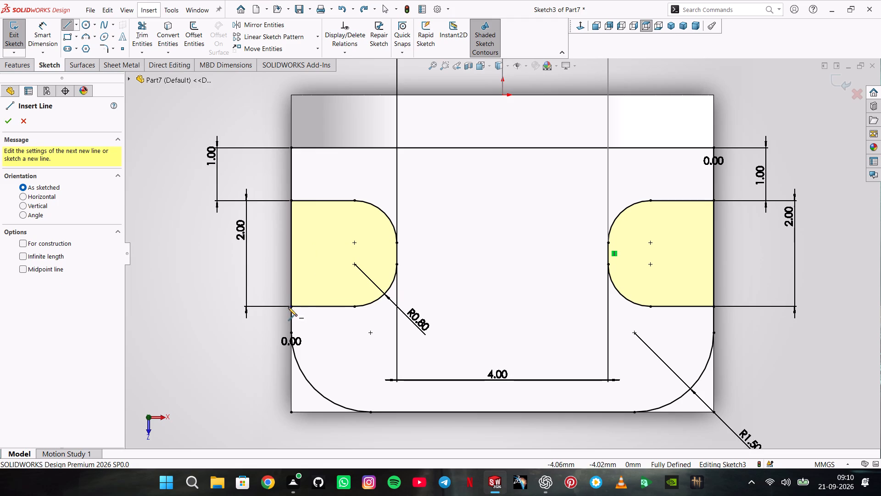
{"action": "left_click", "coordinate": [291, 306]}
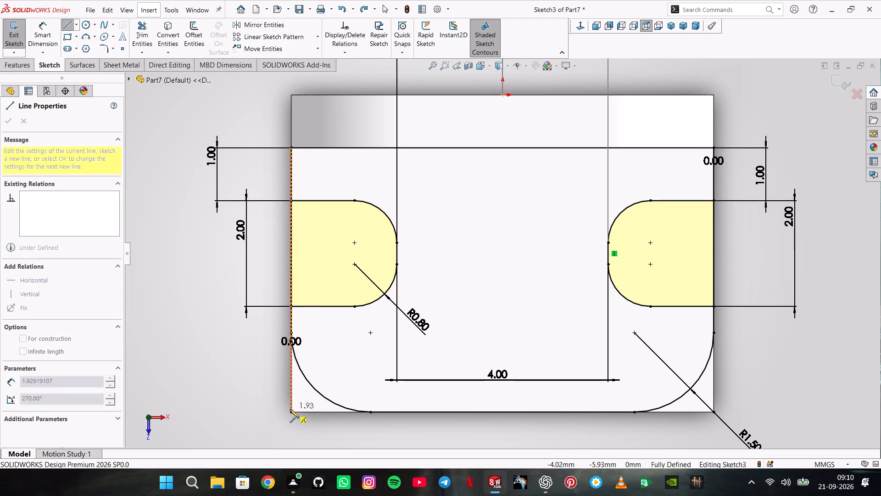
{"action": "left_click", "coordinate": [292, 411]}
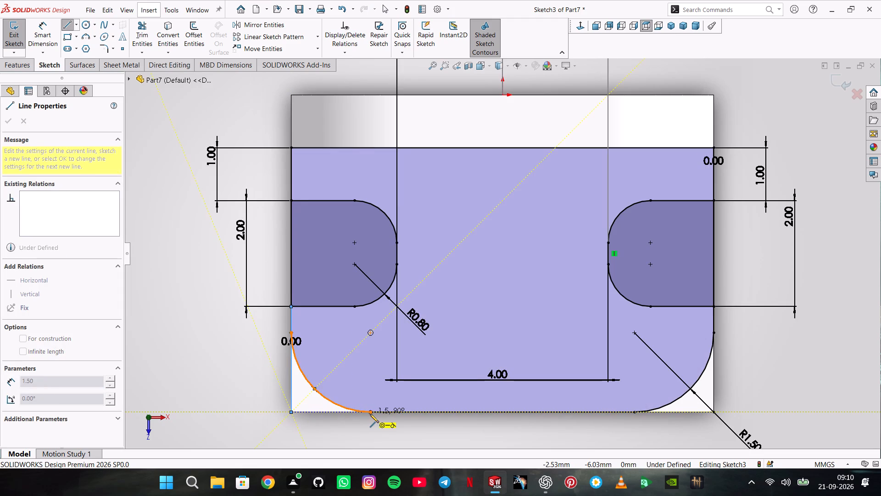
{"action": "left_click", "coordinate": [370, 414]}
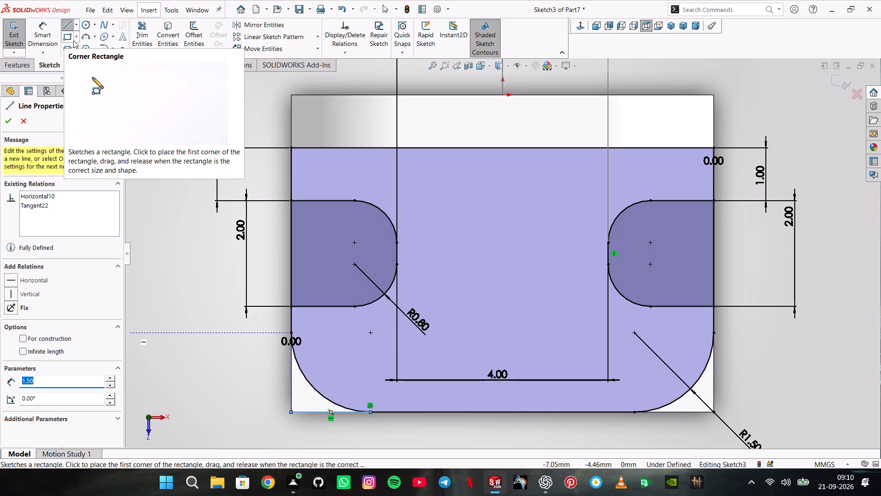
{"action": "left_click", "coordinate": [81, 35]}
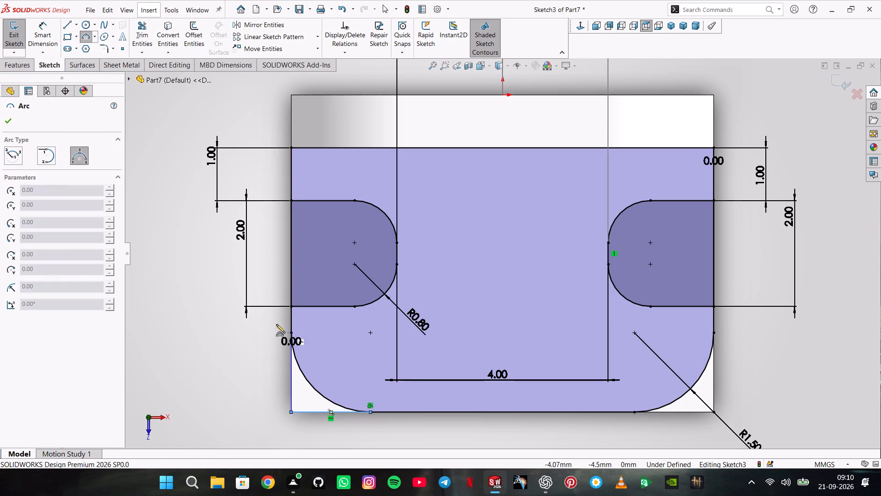
{"action": "key", "text": "Escape"}
{"action": "key", "text": "Escape"}
Trim the converted outline's rear edge, the side segments behind both notches, and the side segments between the notches and corner arcs.
{"action": "left_click", "coordinate": [139, 31]}
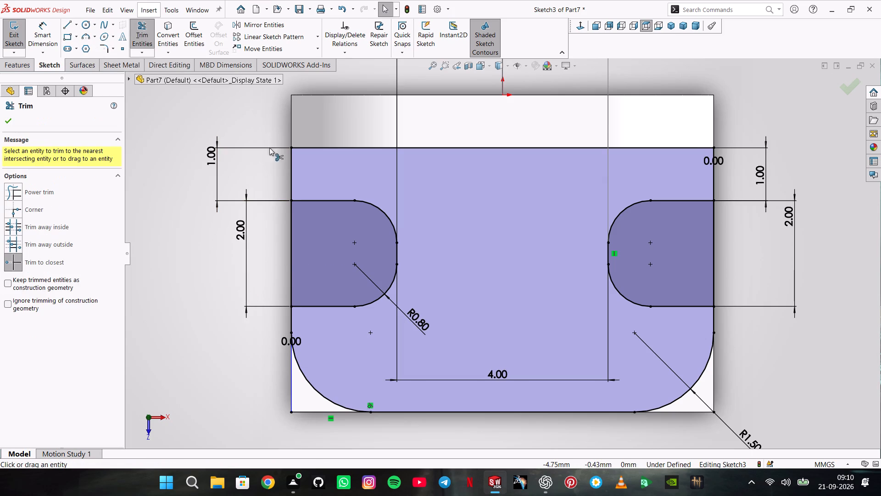
{"action": "left_click", "coordinate": [290, 171]}
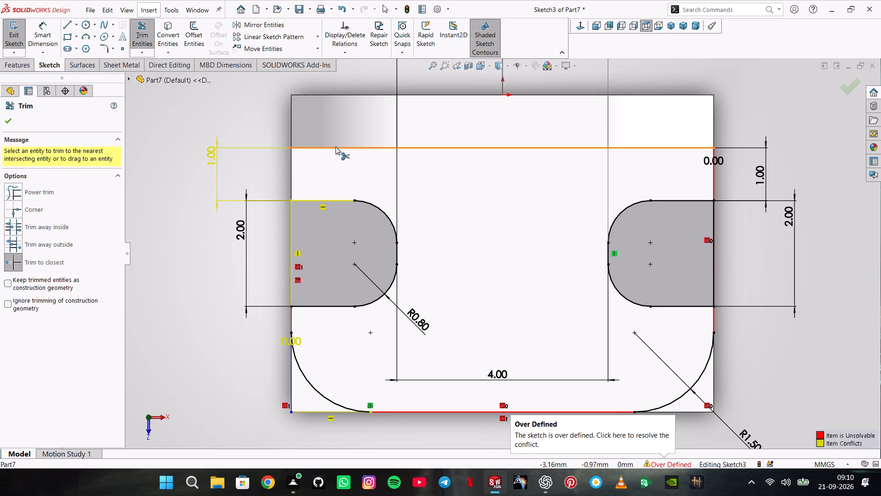
{"action": "left_click", "coordinate": [335, 147]}
{"action": "left_click", "coordinate": [715, 181]}
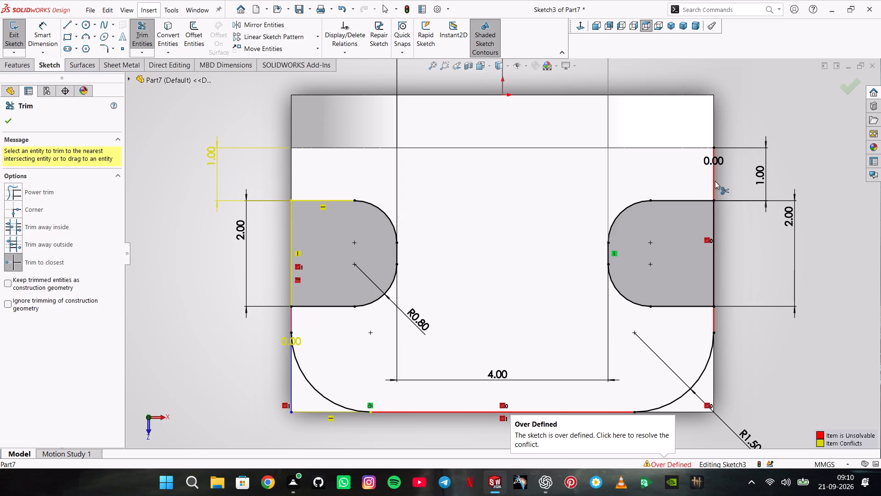
{"action": "left_click", "coordinate": [712, 317]}
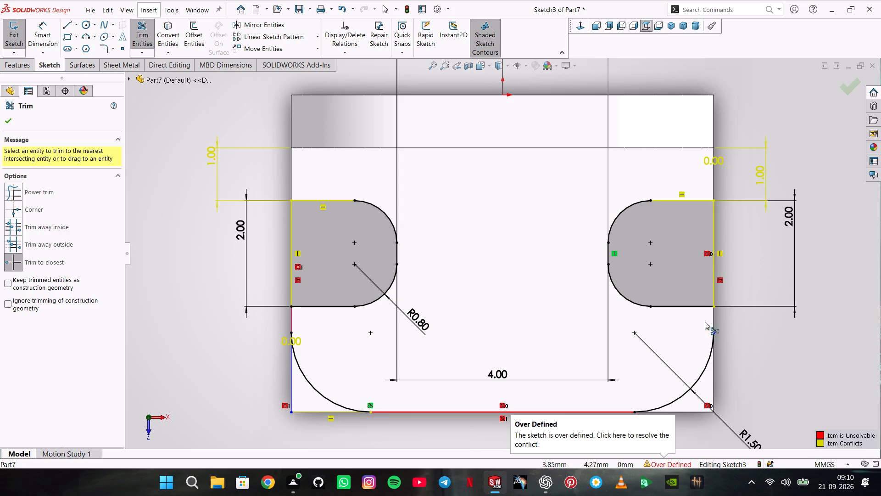
{"action": "left_click", "coordinate": [290, 317]}
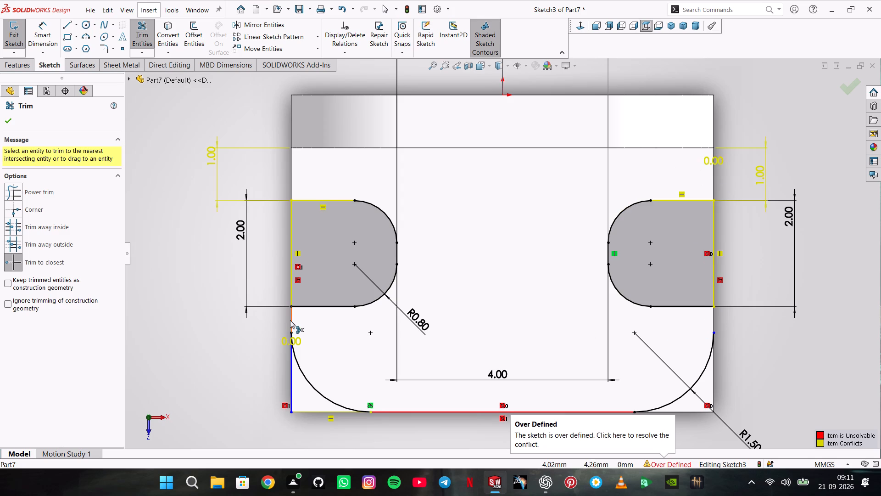
{"action": "left_click", "coordinate": [290, 320]}
{"action": "left_click", "coordinate": [294, 320]}
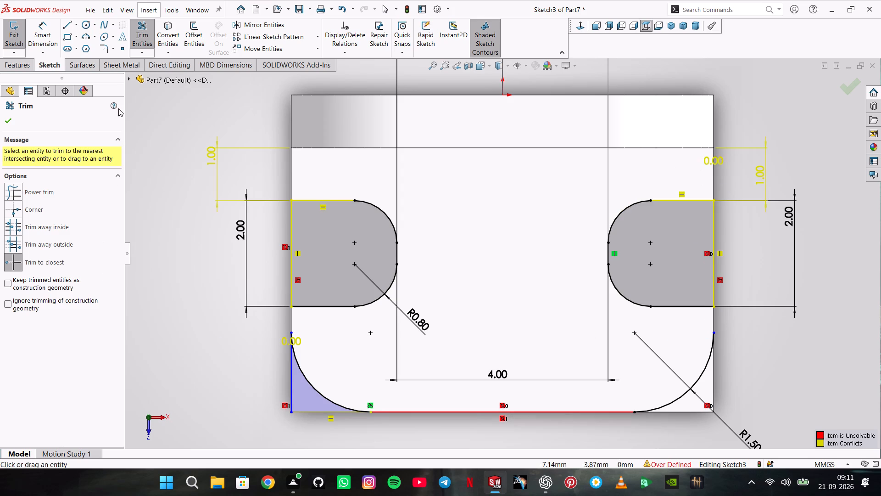
Close the front-right corner region with lines from the arc's side end to the base corner and along the front edge to its other end.
{"action": "left_click", "coordinate": [87, 40]}
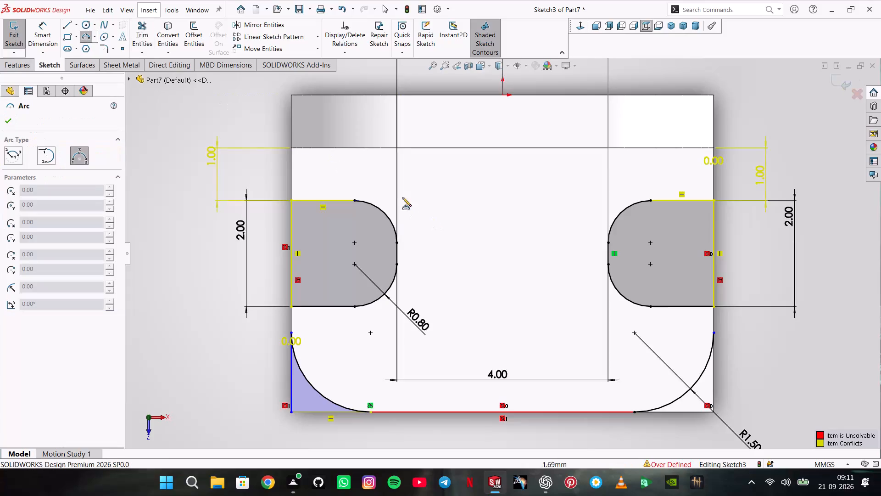
{"action": "left_click", "coordinate": [66, 25]}
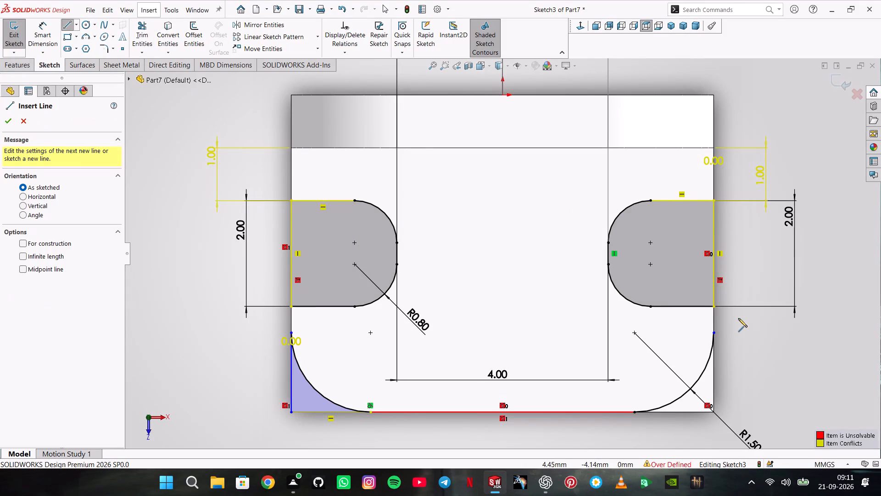
{"action": "left_click", "coordinate": [716, 333]}
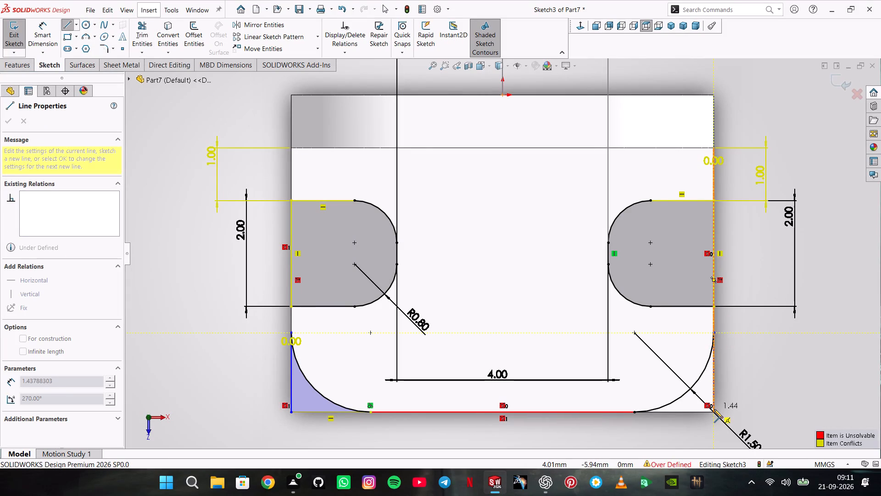
{"action": "left_click", "coordinate": [714, 411]}
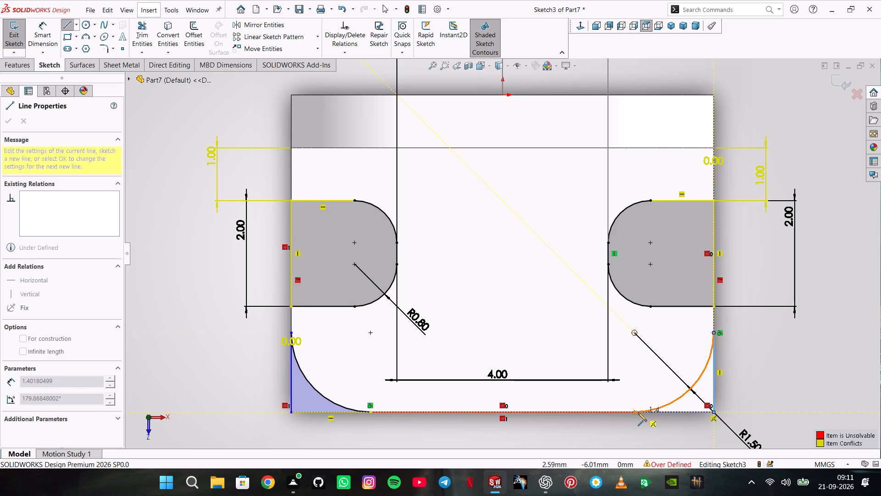
{"action": "left_click", "coordinate": [633, 412]}
{"action": "left_click", "coordinate": [240, 175]}
{"action": "key", "text": "Escape"}
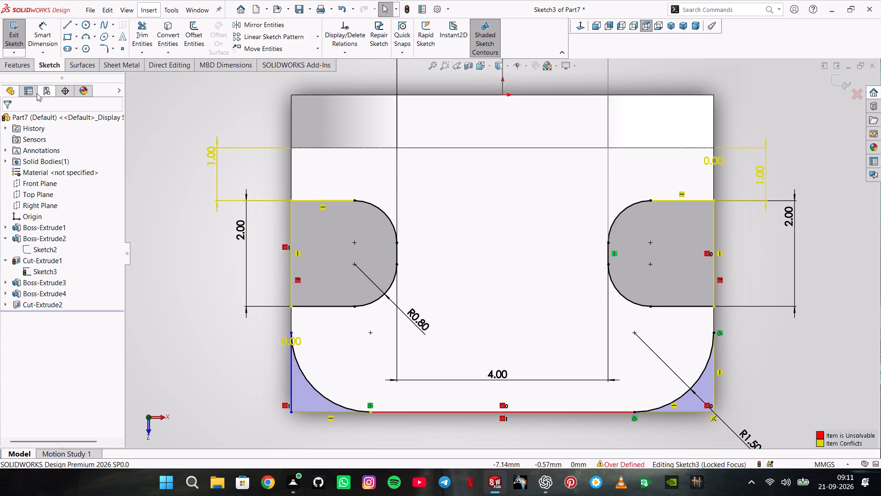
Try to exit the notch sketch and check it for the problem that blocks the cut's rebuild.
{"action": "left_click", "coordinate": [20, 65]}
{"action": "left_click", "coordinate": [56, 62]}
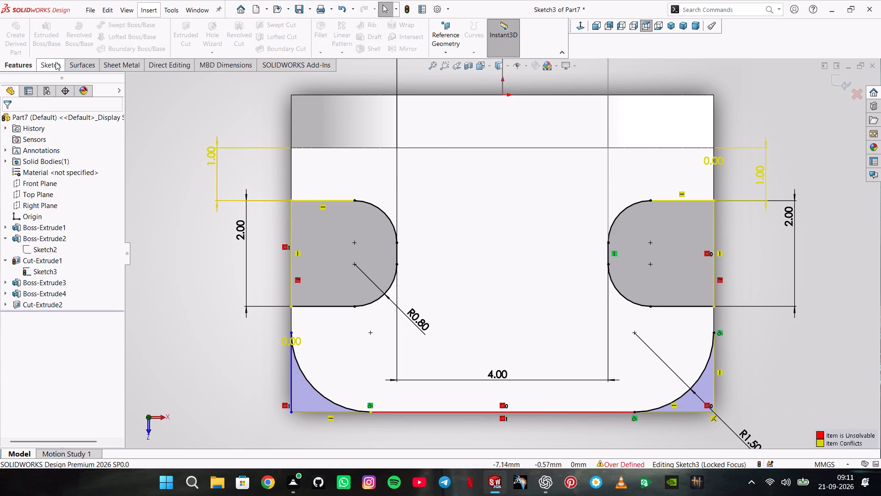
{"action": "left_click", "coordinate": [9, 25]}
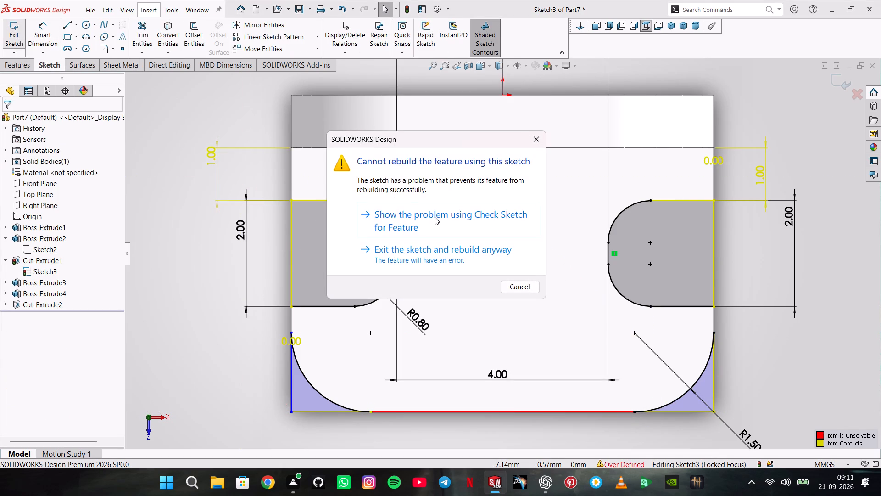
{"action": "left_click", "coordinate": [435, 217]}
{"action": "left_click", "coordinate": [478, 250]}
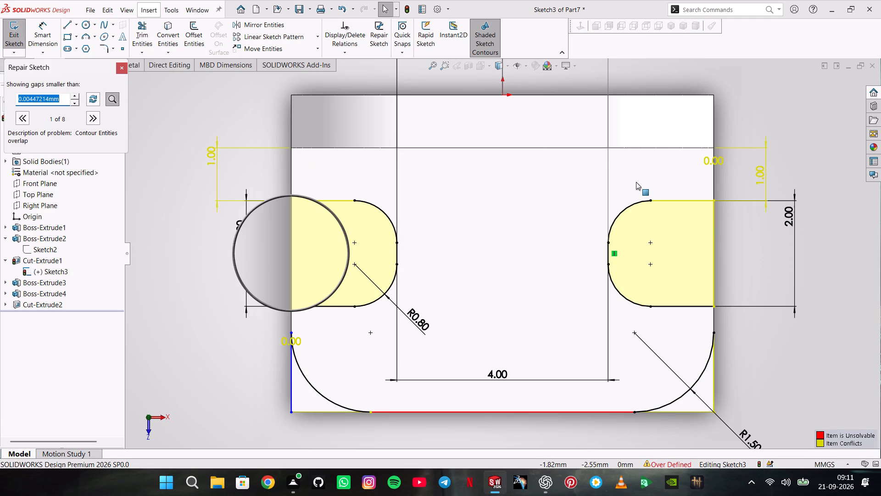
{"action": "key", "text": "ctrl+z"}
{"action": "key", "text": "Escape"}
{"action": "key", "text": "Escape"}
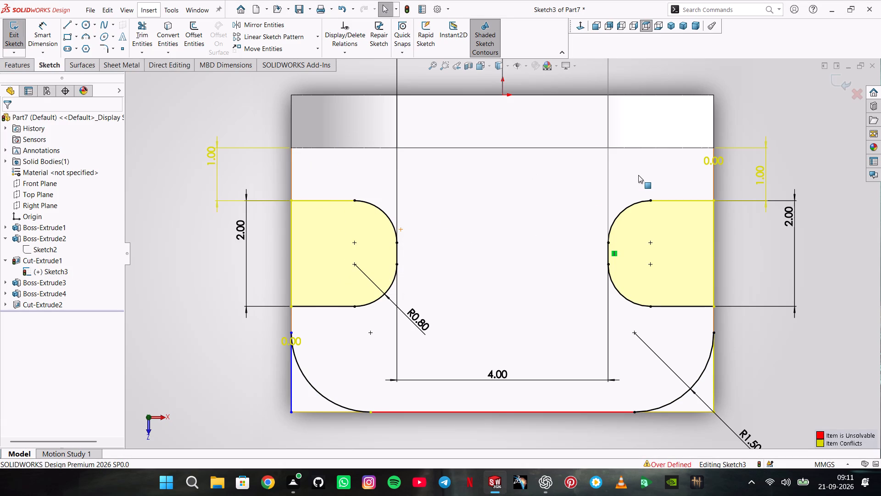
Undo the corner arcs, closing lines and converted outline in the notch sketch, back to the two dimensioned notches, and exit the sketch.
{"action": "key", "text": "ctrl+z"}
{"action": "key", "text": "ctrl+z"}
{"action": "key", "text": "ctrl+z"}
{"action": "key", "text": "ctrl+z"}
{"action": "key", "text": "ctrl+z"}
{"action": "key", "text": "ctrl+z"}
{"action": "key", "text": "ctrl+z"}
{"action": "key", "text": "ctrl+z"}
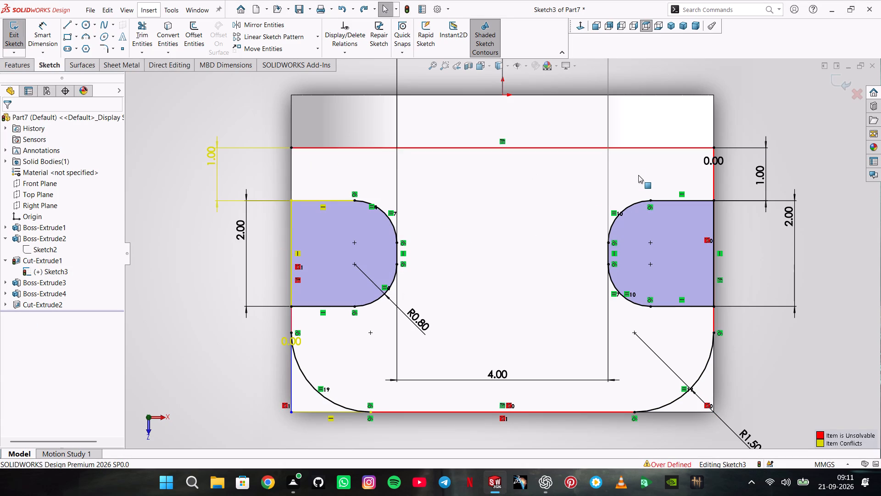
{"action": "key", "text": "ctrl+z"}
{"action": "key", "text": "ctrl+z"}
{"action": "key", "text": "ctrl+z"}
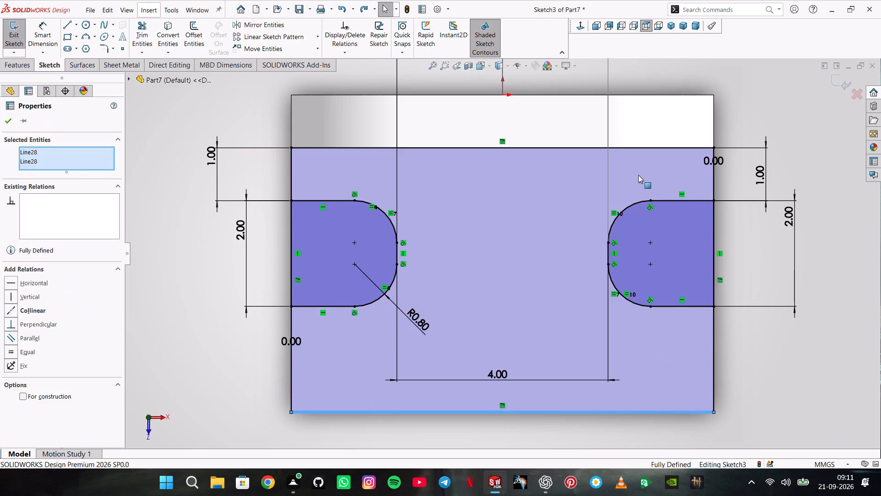
{"action": "key", "text": "ctrl+z"}
{"action": "key", "text": "ctrl+z"}
{"action": "key", "text": "ctrl+z"}
{"action": "key", "text": "ctrl+z"}
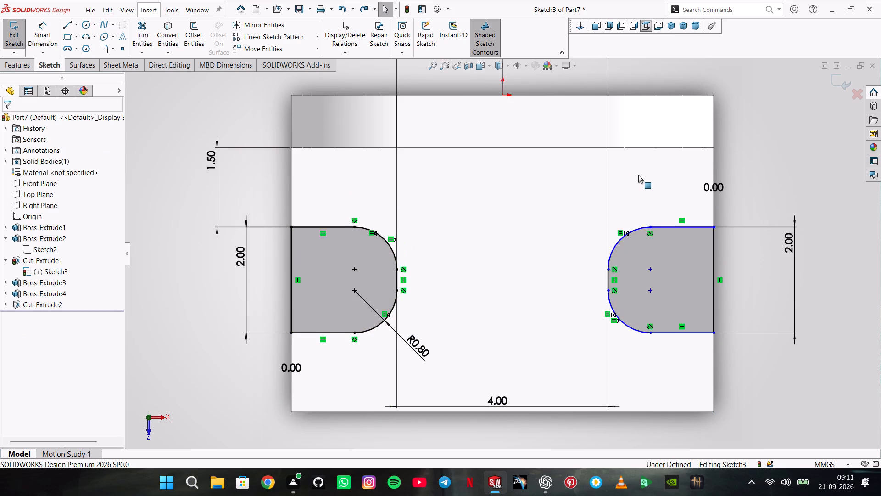
{"action": "key", "text": "ctrl+t"}
{"action": "key", "text": "ctrl+y"}
{"action": "key", "text": "ctrl+y"}
{"action": "key", "text": "ctrl+y"}
{"action": "key", "text": "ctrl+y"}
{"action": "key", "text": "ctrl+y"}
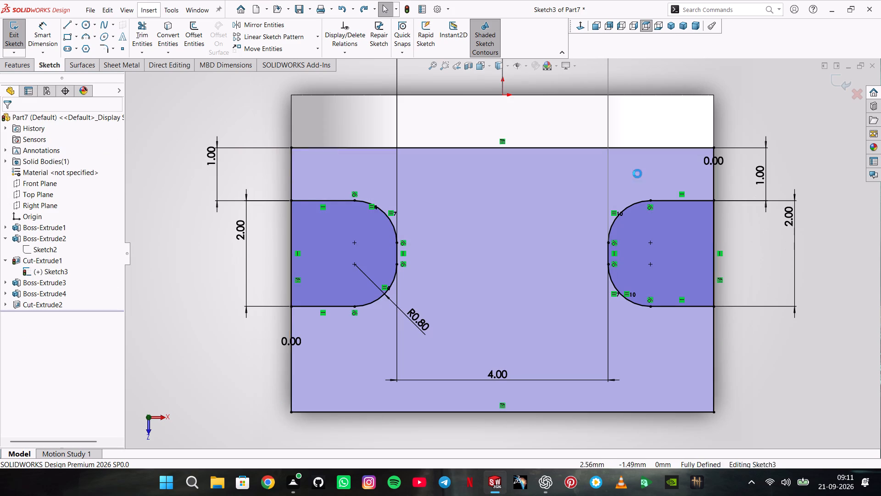
{"action": "key", "text": "ctrl+z"}
{"action": "key", "text": "ctrl+z"}
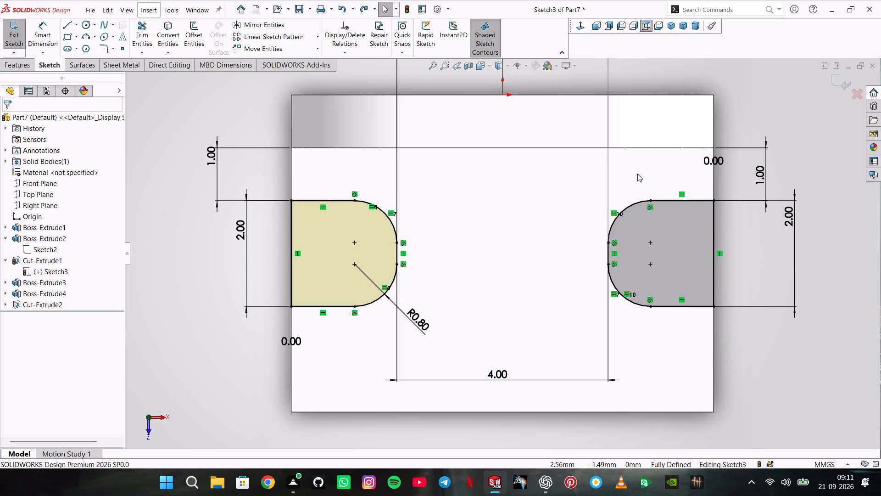
{"action": "left_click", "coordinate": [192, 121]}
{"action": "left_click", "coordinate": [11, 41]}
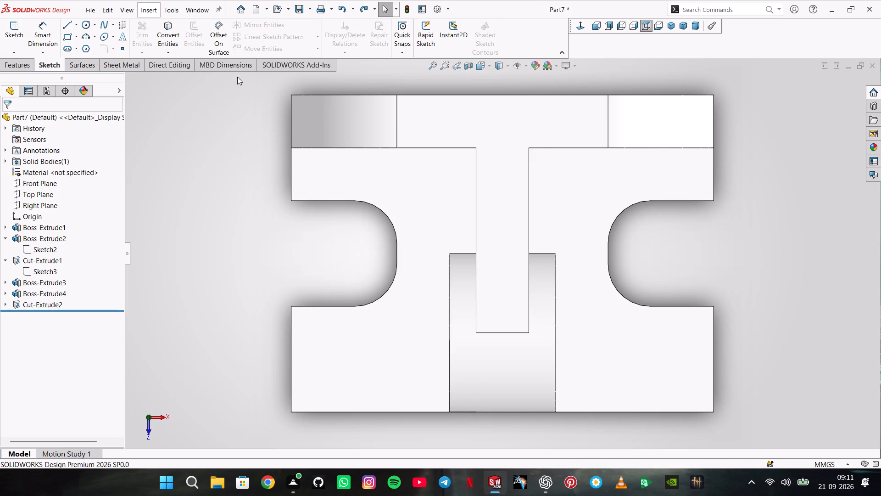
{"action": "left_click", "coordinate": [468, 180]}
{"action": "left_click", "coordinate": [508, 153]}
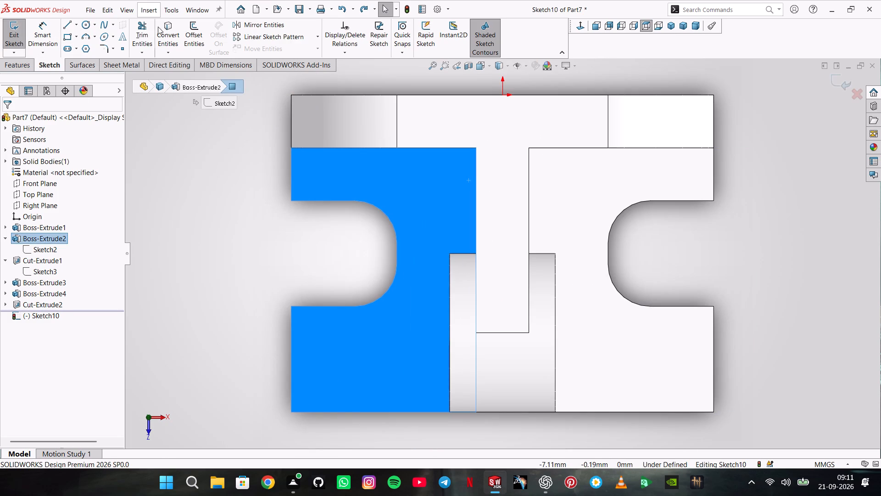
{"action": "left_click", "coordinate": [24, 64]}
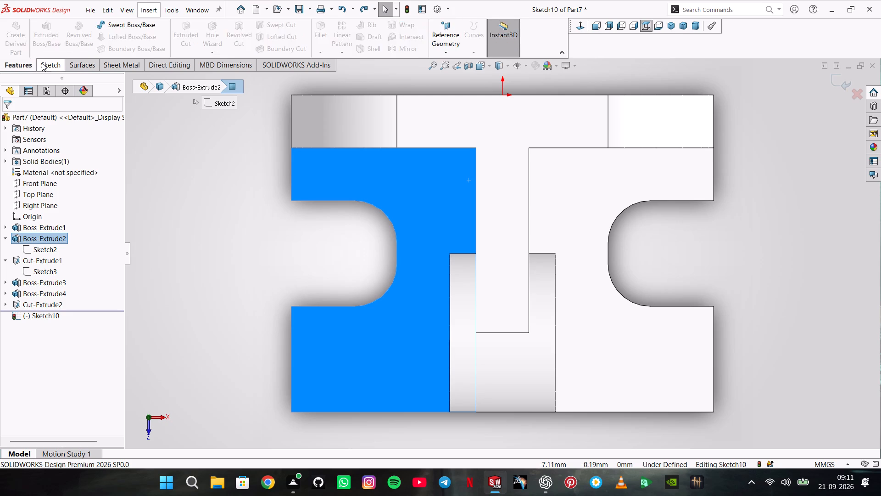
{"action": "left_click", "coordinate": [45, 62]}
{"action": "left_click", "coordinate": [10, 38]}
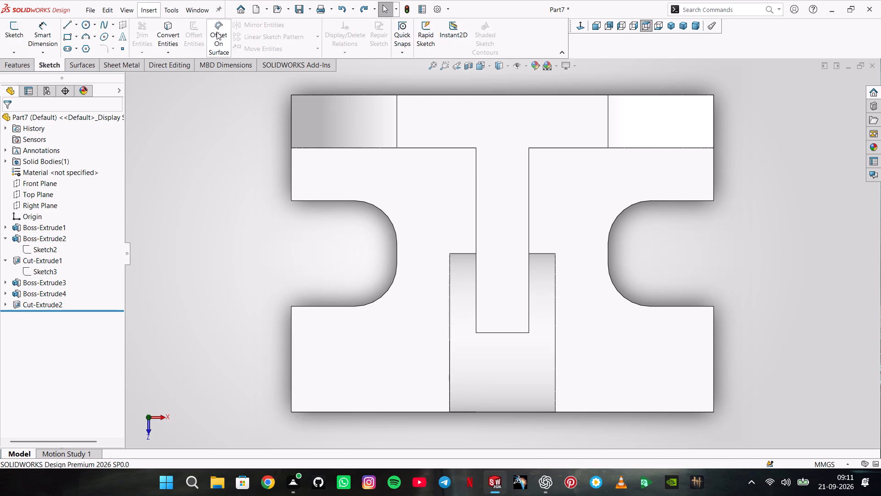
Fillet the two vertical edges at the base's front corners with a 1.5 mm radius.
{"action": "left_click", "coordinate": [22, 64]}
{"action": "left_click", "coordinate": [324, 44]}
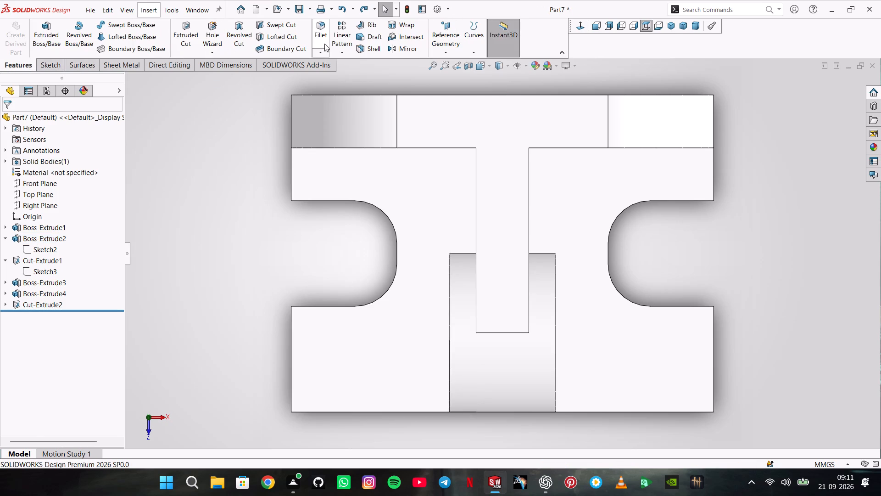
{"action": "middle_click_drag", "start_coordinate": [313, 271], "coordinate": [309, 133]}
{"action": "scroll", "coordinate": [316, 271], "scroll_direction": "up", "scroll_amount": 1}
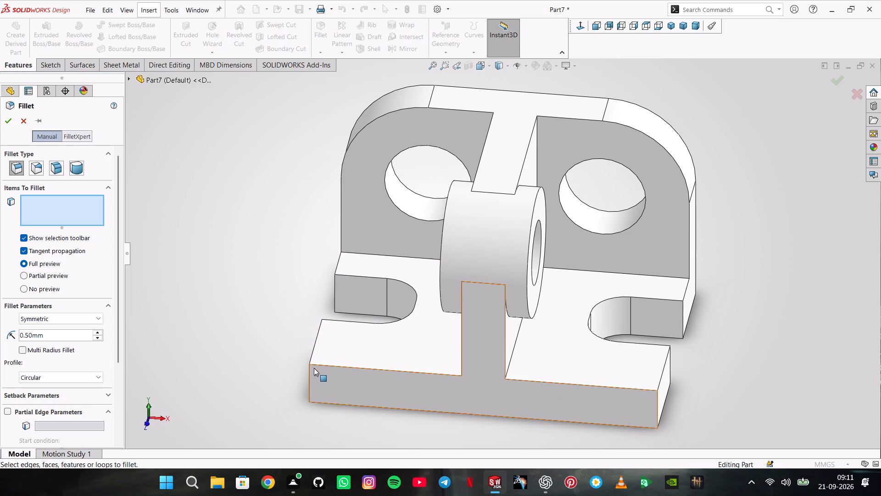
{"action": "left_click", "coordinate": [309, 372]}
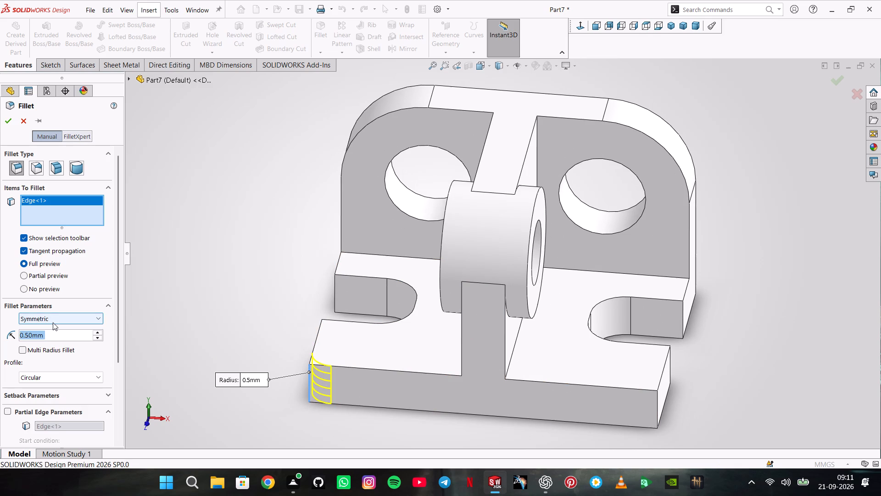
{"action": "type", "text": "1.5"}
{"action": "key", "text": "Return"}
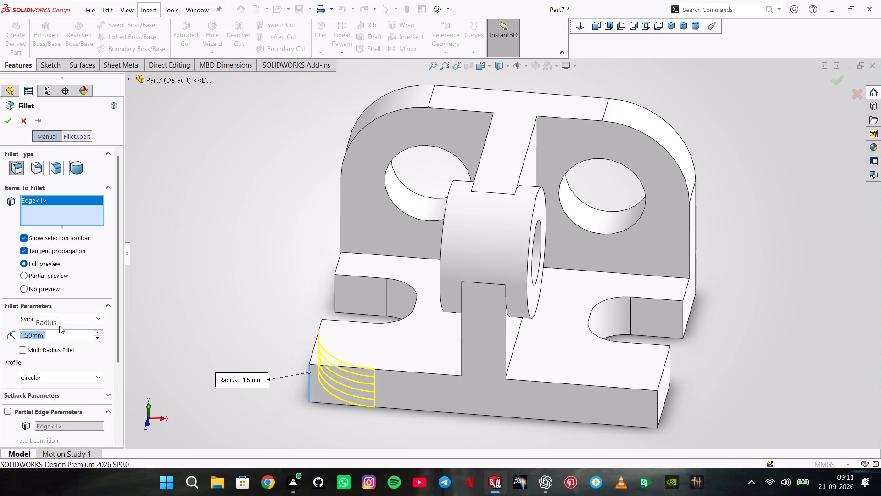
{"action": "left_click", "coordinate": [658, 410]}
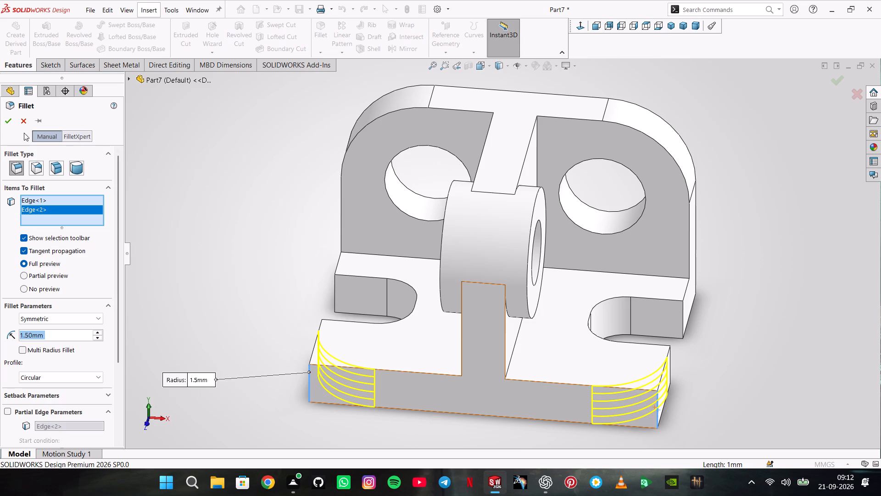
{"action": "left_click", "coordinate": [7, 122]}
{"action": "left_click", "coordinate": [281, 214]}
{"action": "middle_click", "coordinate": [201, 221]}
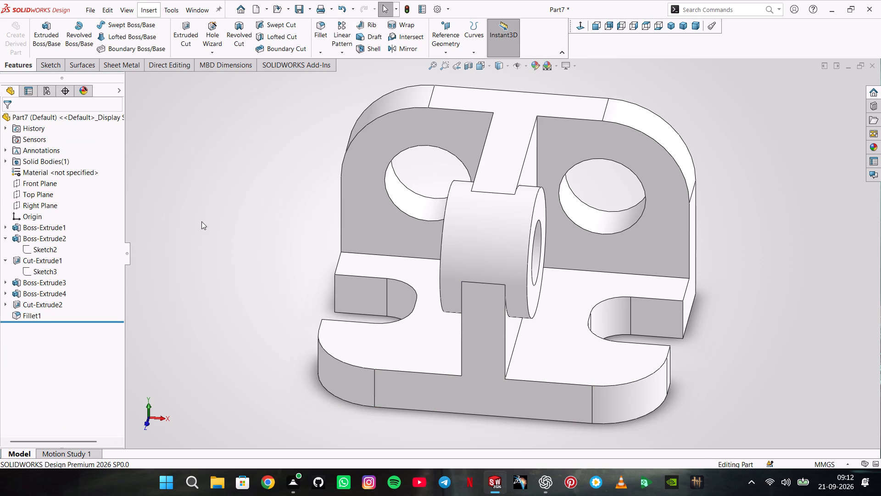
Save the part as 3DE7 in the 3D SOLIDWORKS folder.
{"action": "left_click", "coordinate": [684, 24]}
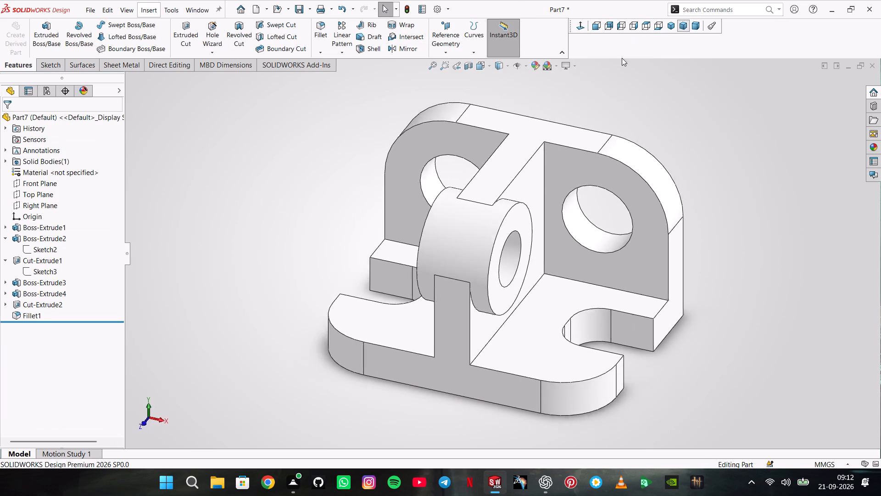
{"action": "left_click", "coordinate": [93, 6]}
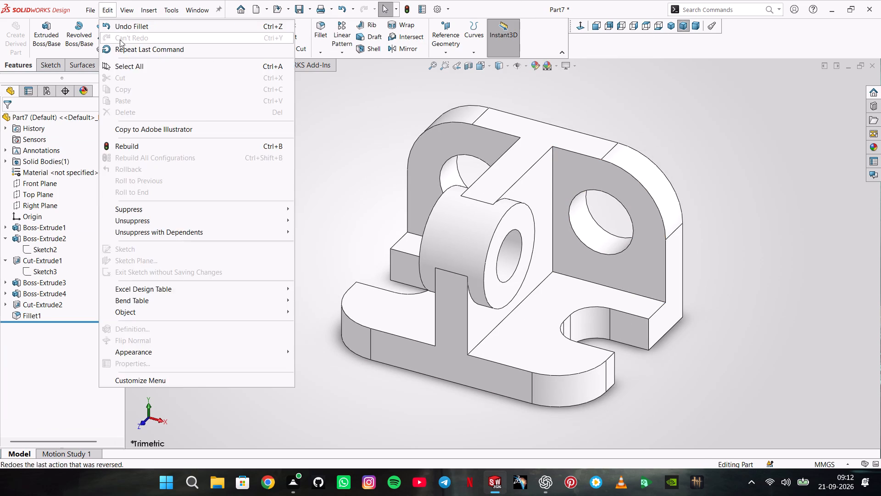
{"action": "left_click", "coordinate": [108, 117]}
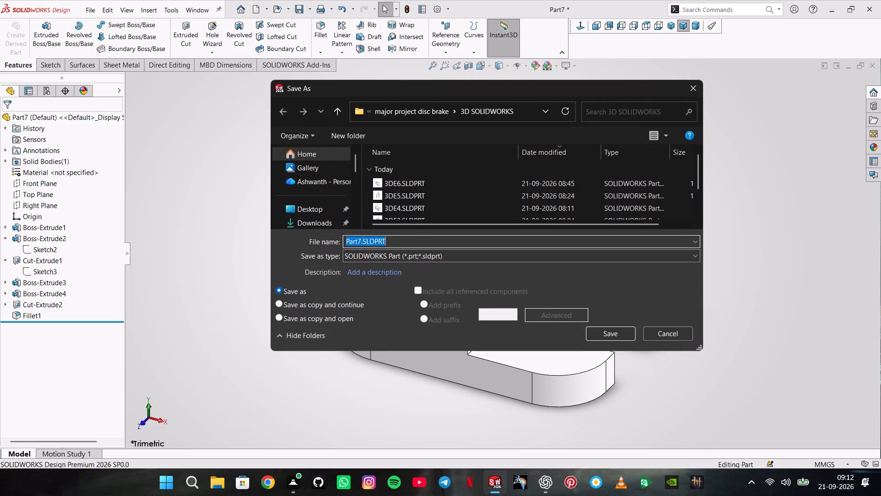
{"action": "left_click", "coordinate": [361, 239]}
{"action": "key", "text": "BackSpace"}
{"action": "key", "text": "BackSpace"}
{"action": "key", "text": "BackSpace"}
{"action": "key", "text": "BackSpace"}
{"action": "key", "text": "BackSpace"}
{"action": "key", "text": "BackSpace"}
{"action": "key", "text": "BackSpace"}
{"action": "key", "text": "BackSpace"}
{"action": "key", "text": "BackSpace"}
{"action": "key", "text": "BackSpace"}
{"action": "key", "text": "BackSpace"}
{"action": "key", "text": "BackSpace"}
{"action": "key", "text": "BackSpace"}
{"action": "key", "text": "BackSpace"}
{"action": "key", "text": "BackSpace"}
{"action": "key", "text": "BackSpace"}
{"action": "key", "text": "BackSpace"}
{"action": "type", "text": "3DE7"}
{"action": "key", "text": "Return"}
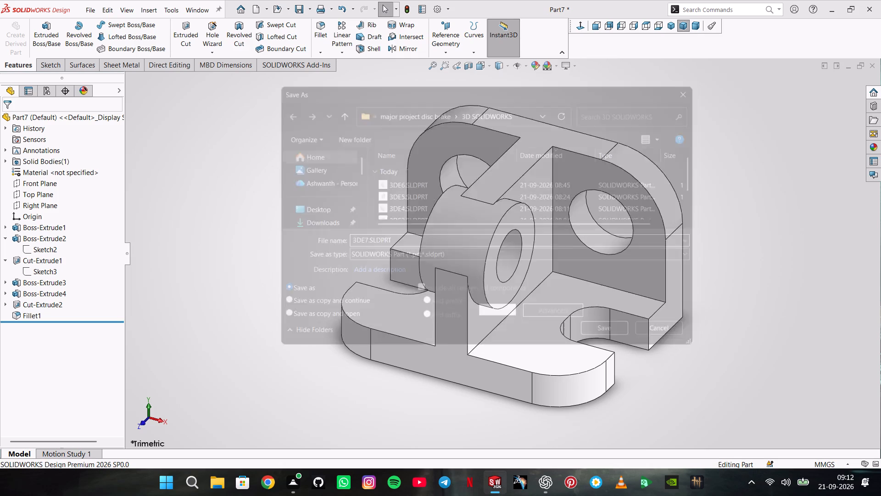
Export the part as the PDF file 3DE7.pdf in the same folder.
{"action": "left_click", "coordinate": [92, 13]}
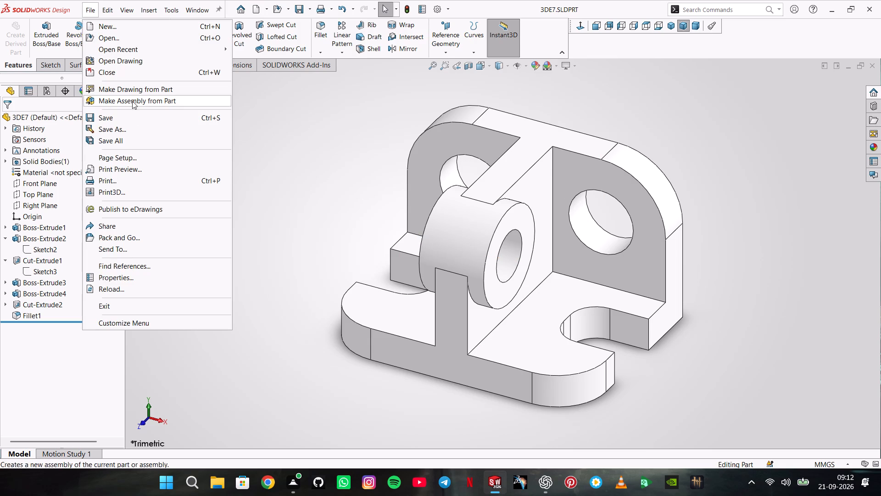
{"action": "left_click", "coordinate": [125, 127]}
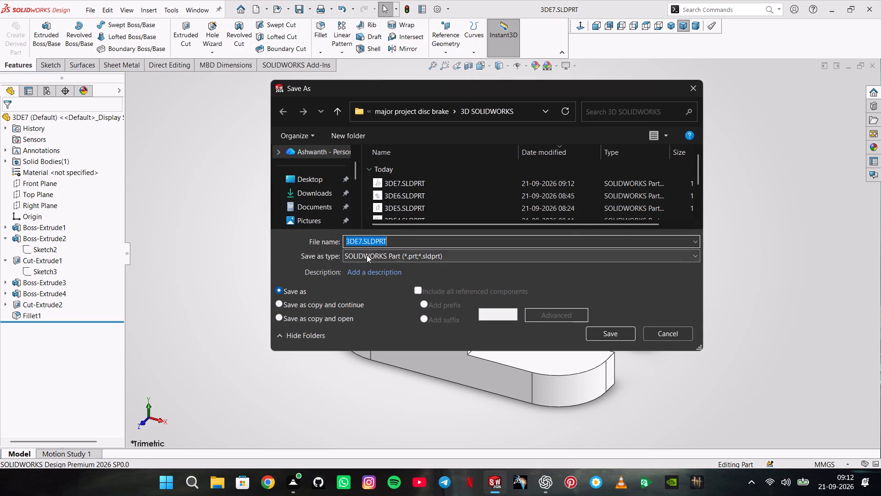
{"action": "left_click", "coordinate": [367, 255]}
{"action": "left_click", "coordinate": [417, 87]}
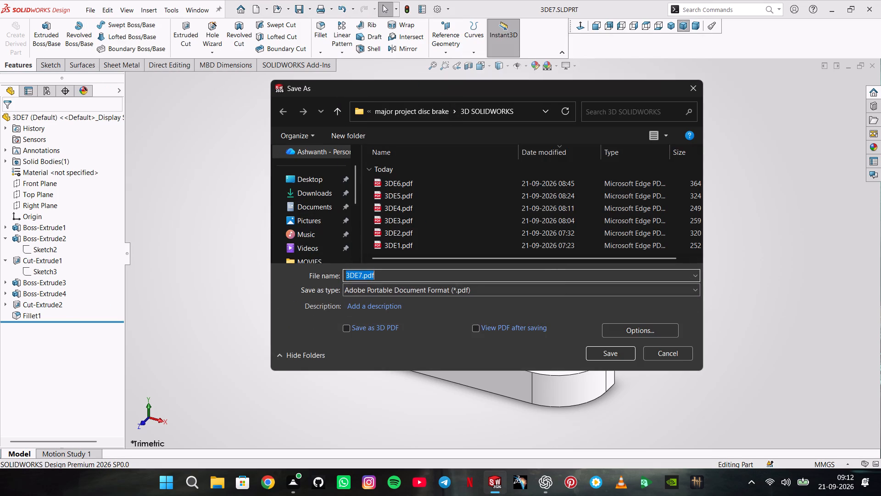
{"action": "left_click", "coordinate": [609, 349]}
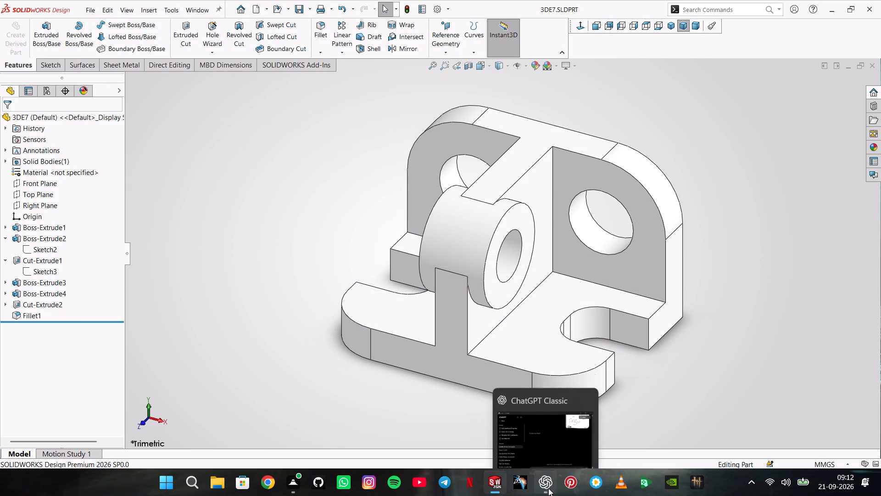